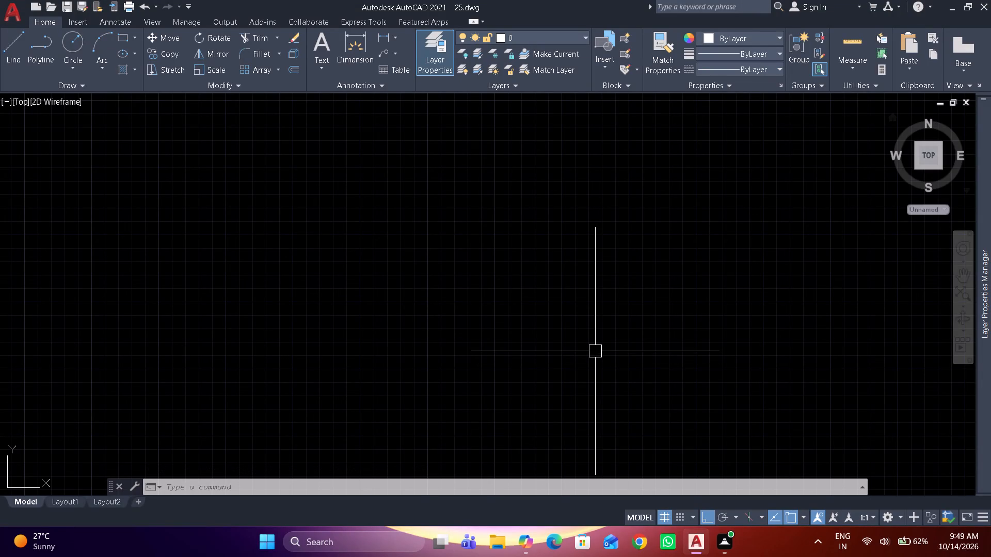
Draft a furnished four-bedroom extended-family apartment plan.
Turn on command logging with LOGFILEON.
type("log")
key("Return")
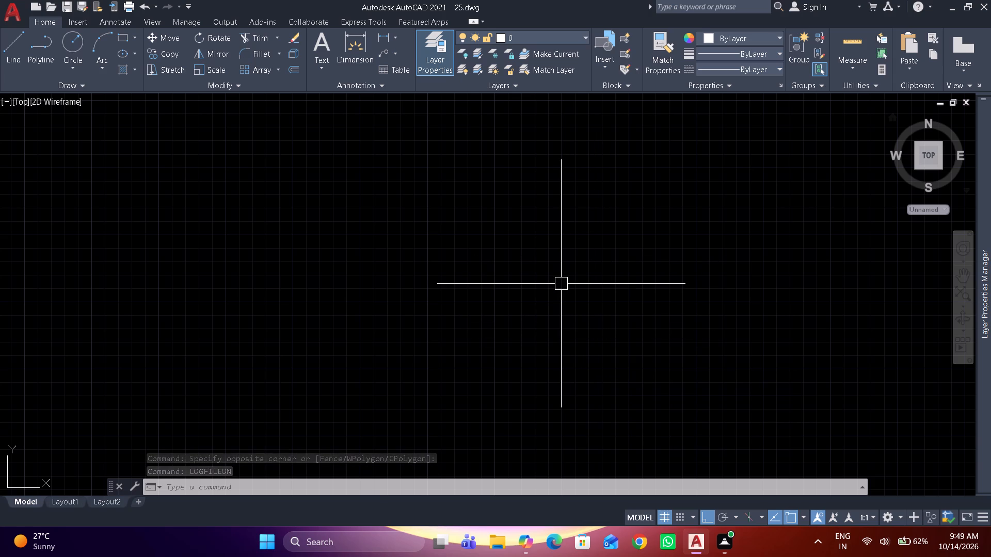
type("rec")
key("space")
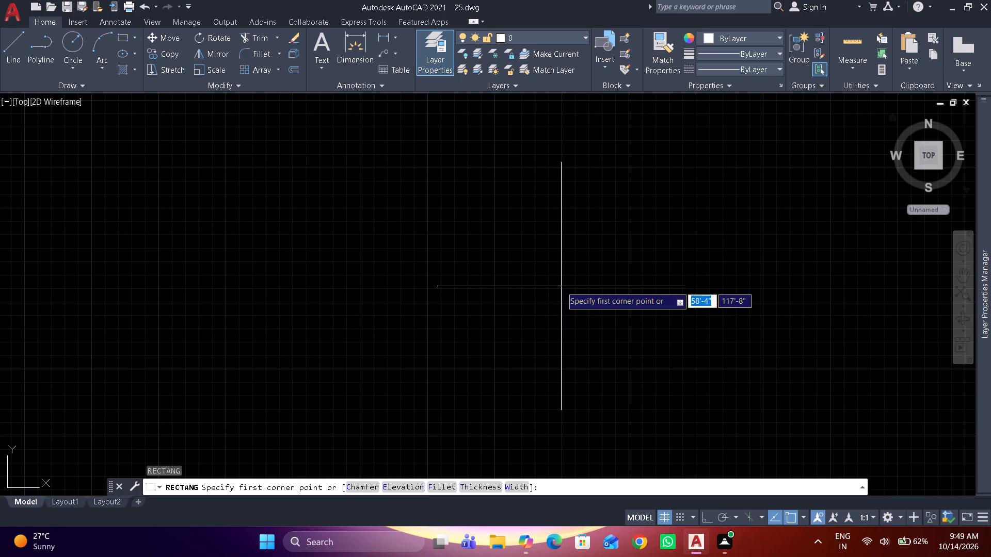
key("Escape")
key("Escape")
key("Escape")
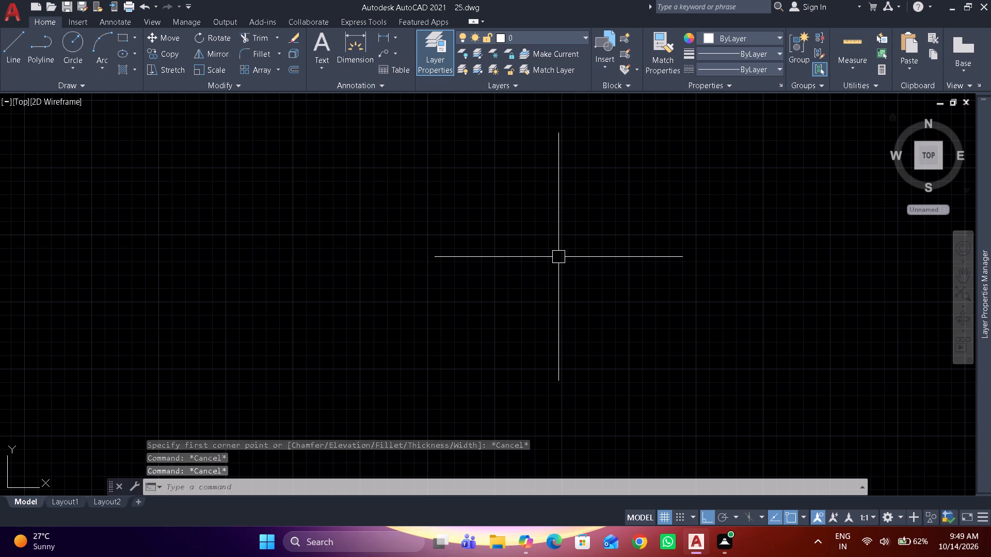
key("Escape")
Draw a rectangle 31'2" long and 57'2" wide for the outer wall outline.
type("rec")
key("space")
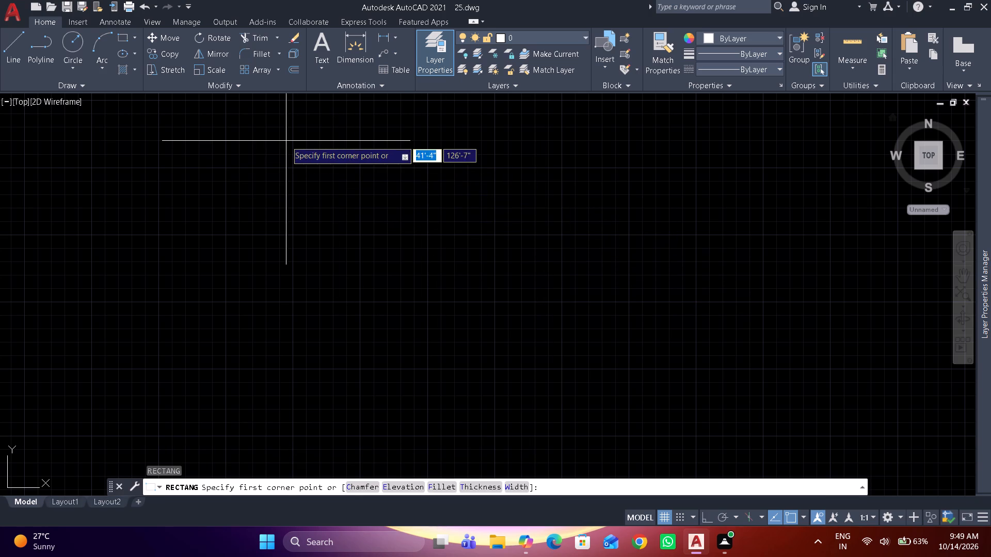
left_click(286, 141)
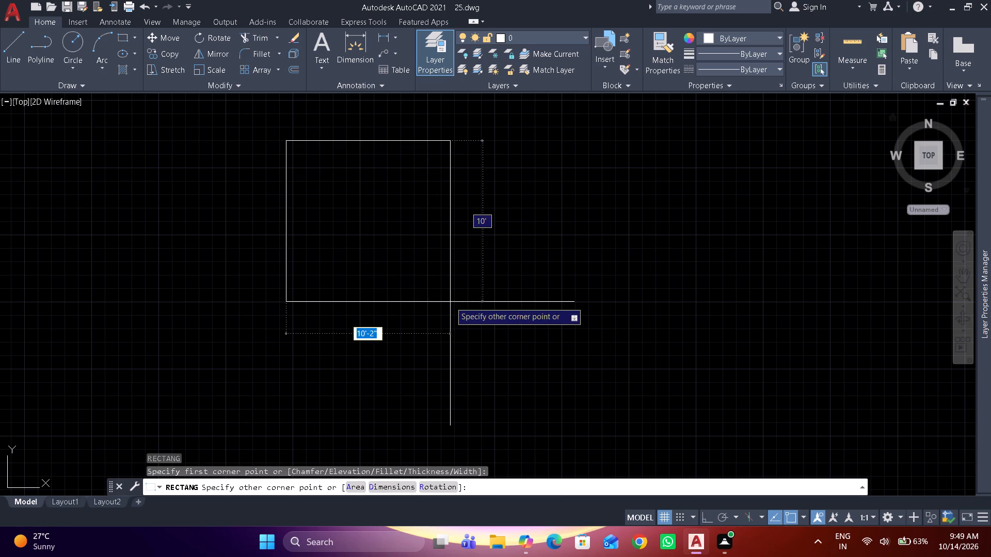
type("d")
key("space")
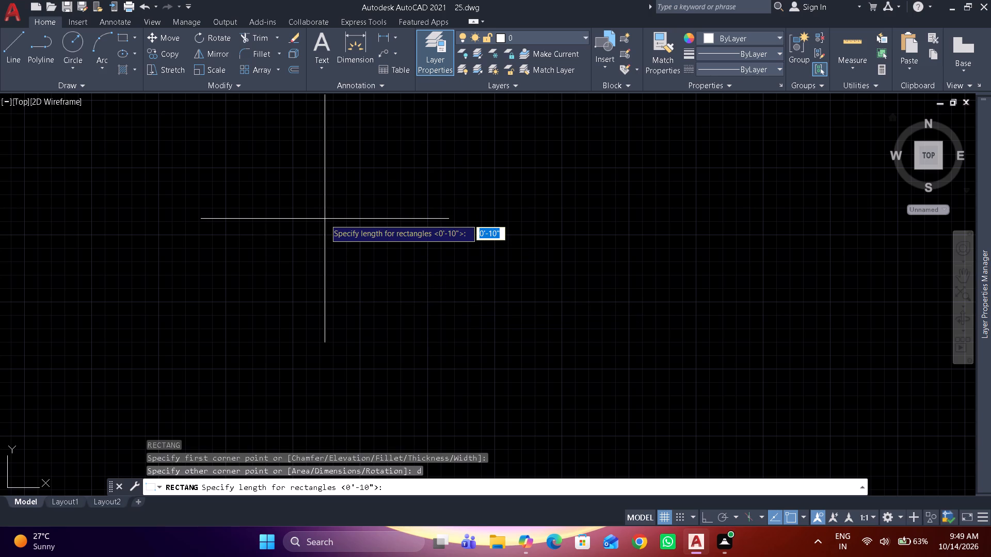
type("31'")
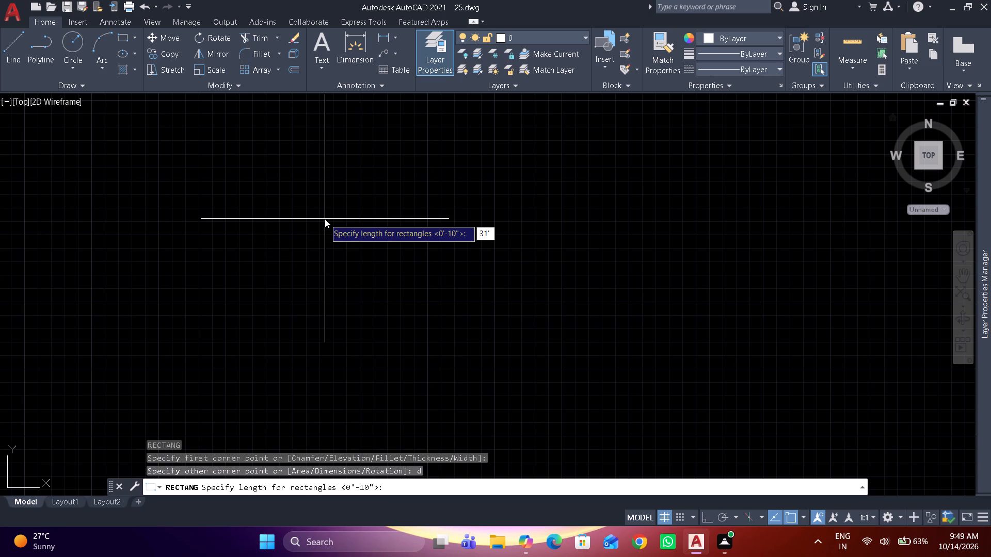
type("2\"")
key("Return")
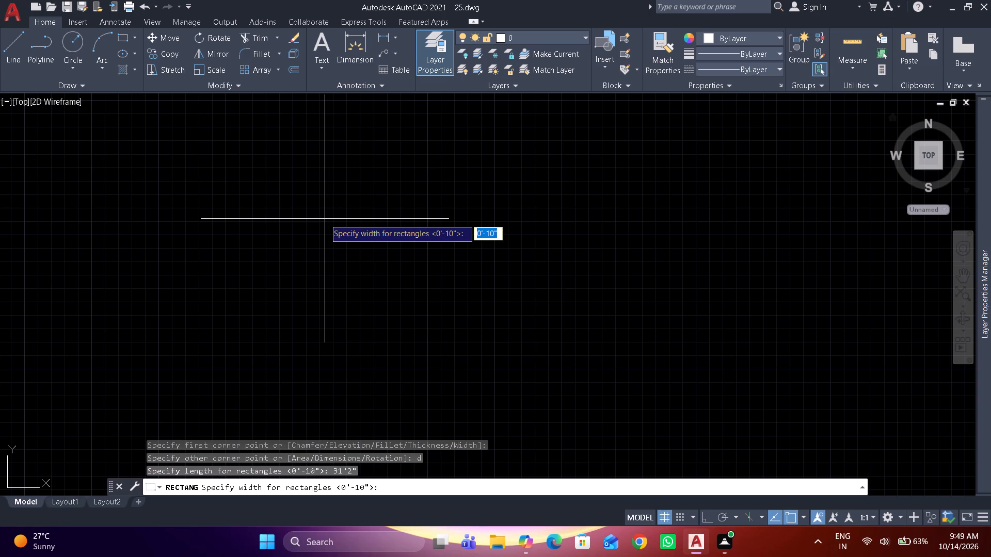
type("57'")
type("2\"")
key("Return")
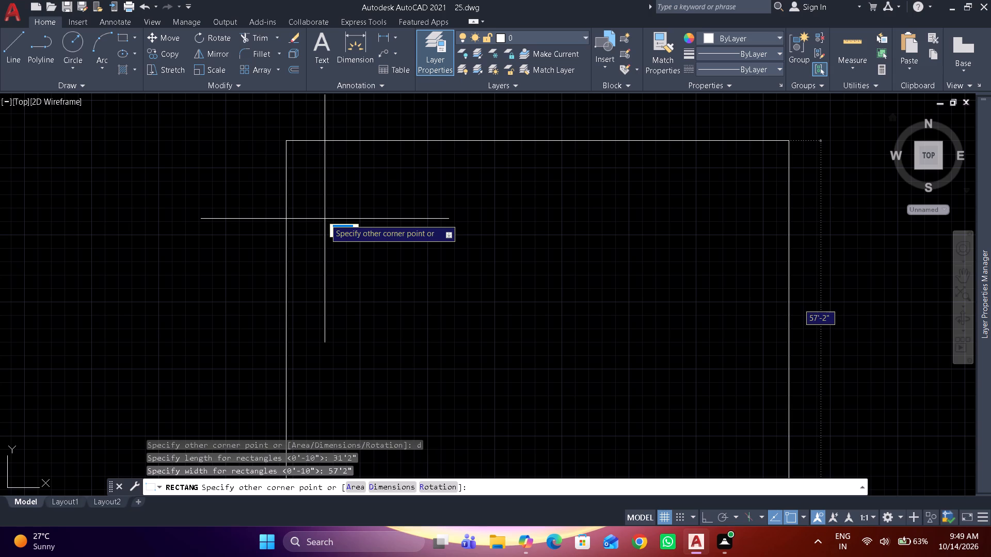
scroll(337, 210, "down", 5)
scroll(363, 203, "up", 2)
middle_click_drag(363, 203, 413, 310)
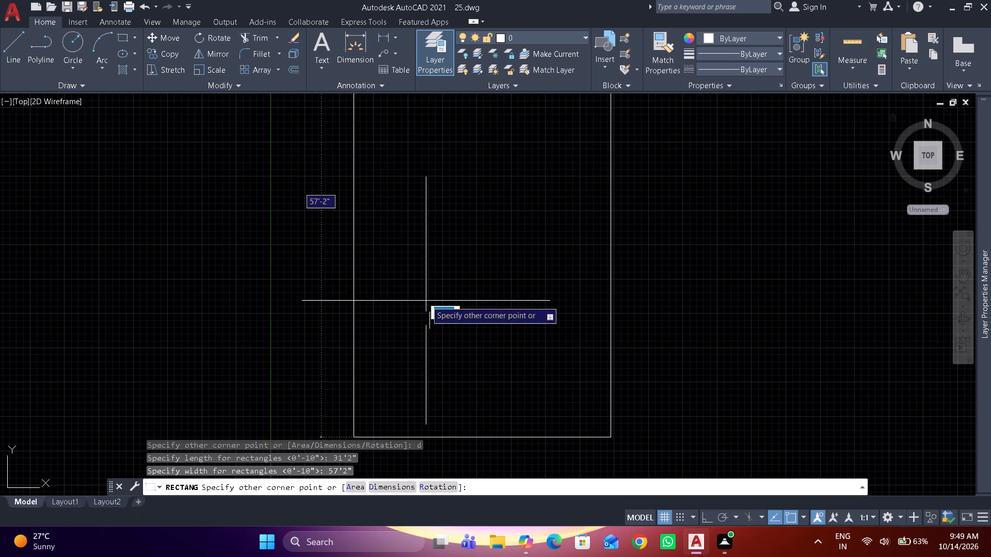
scroll(436, 289, "down", 3)
left_click(462, 268)
Move the rectangle downward and slightly to the right, closer to the X axis.
scroll(485, 283, "down", 2)
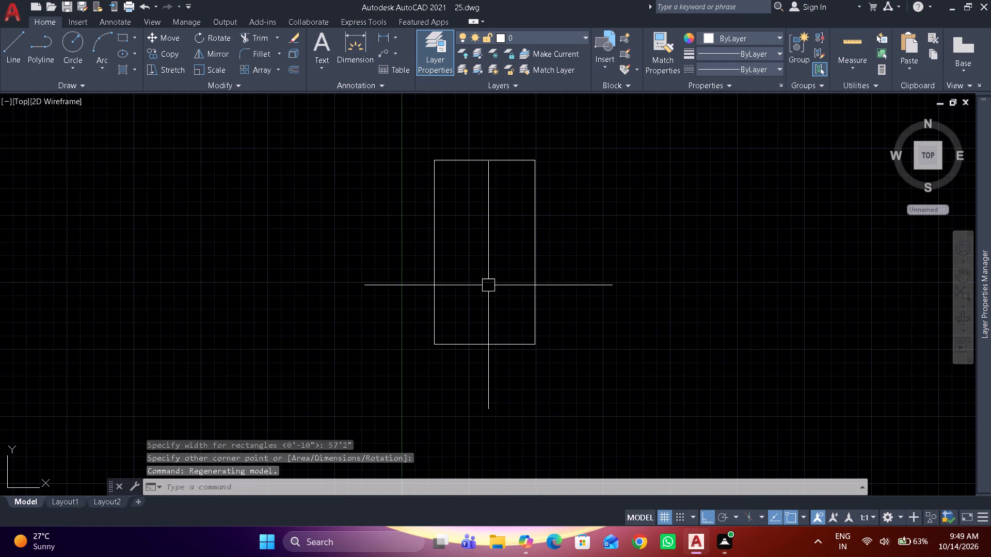
scroll(496, 268, "down", 6)
scroll(524, 286, "up", 2)
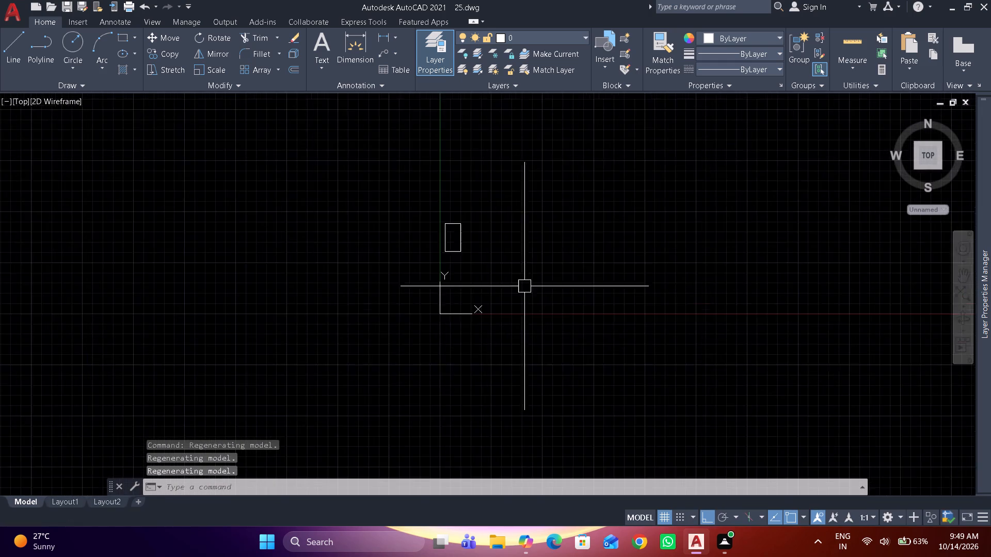
scroll(524, 286, "up", 1)
scroll(414, 204, "up", 1)
left_click(431, 209)
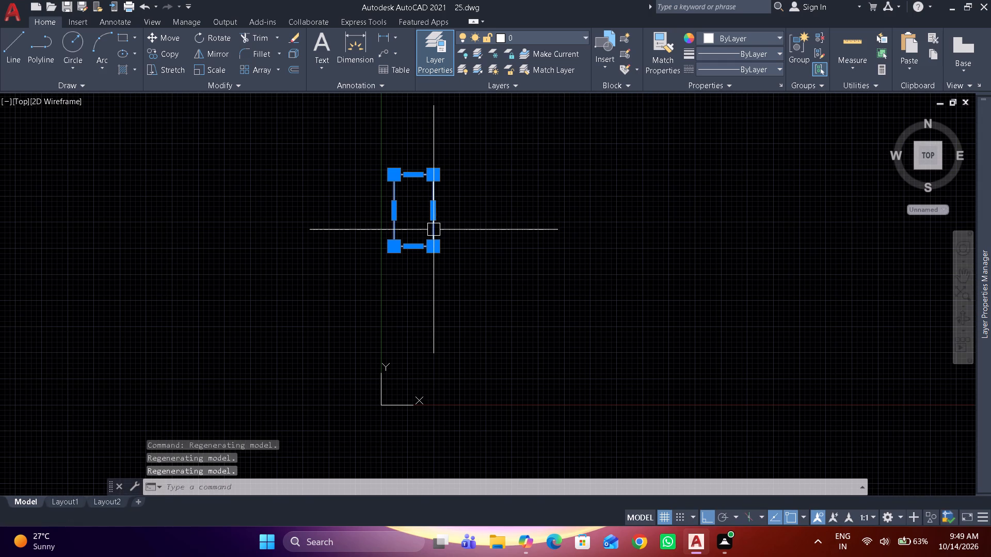
left_click_drag(434, 230, 456, 353)
scroll(443, 346, "up", 2)
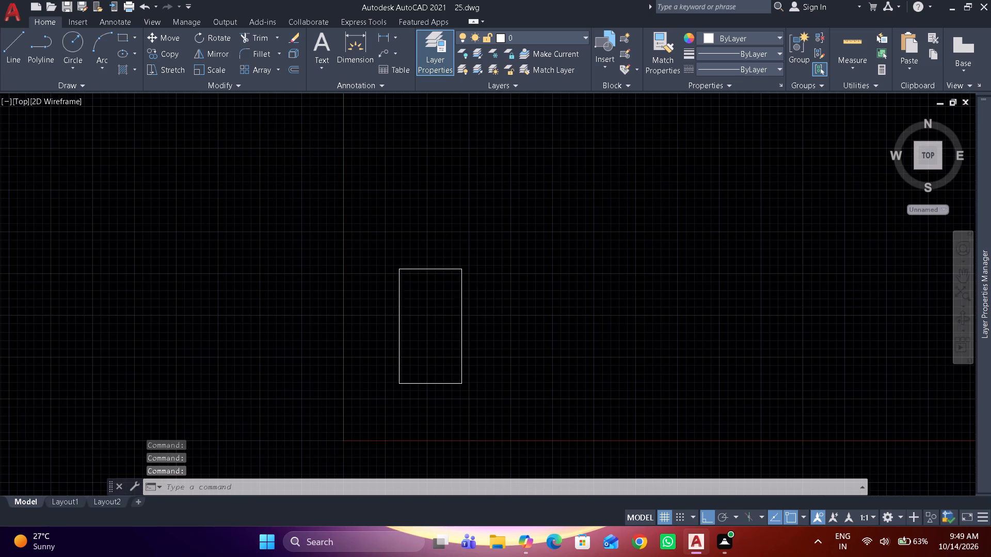
Offset the outer rectangle 6" inward to form the wall thickness.
middle_click_drag(441, 340, 437, 327)
scroll(441, 339, "up", 1)
type("o 6")
key("shift+quotedbl")
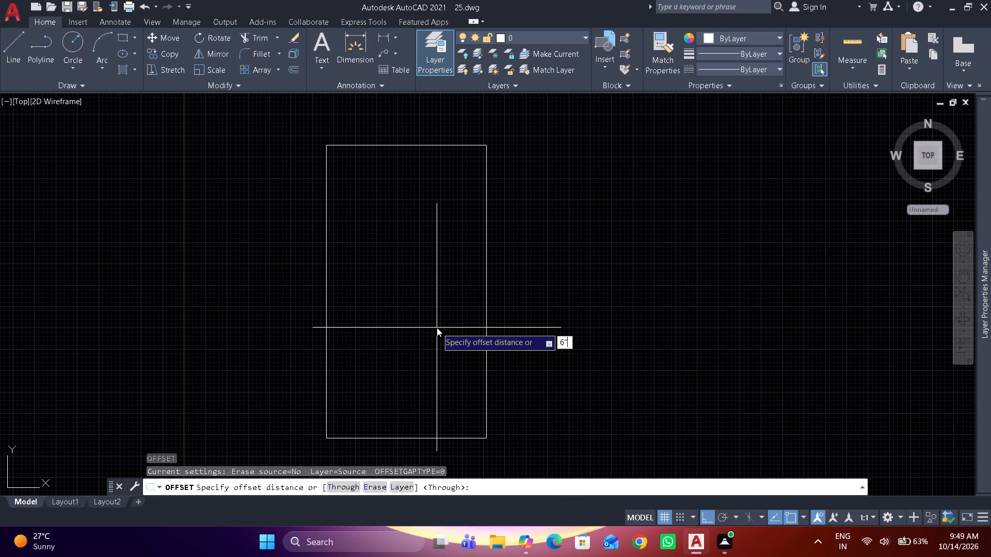
key("space")
left_click(329, 251)
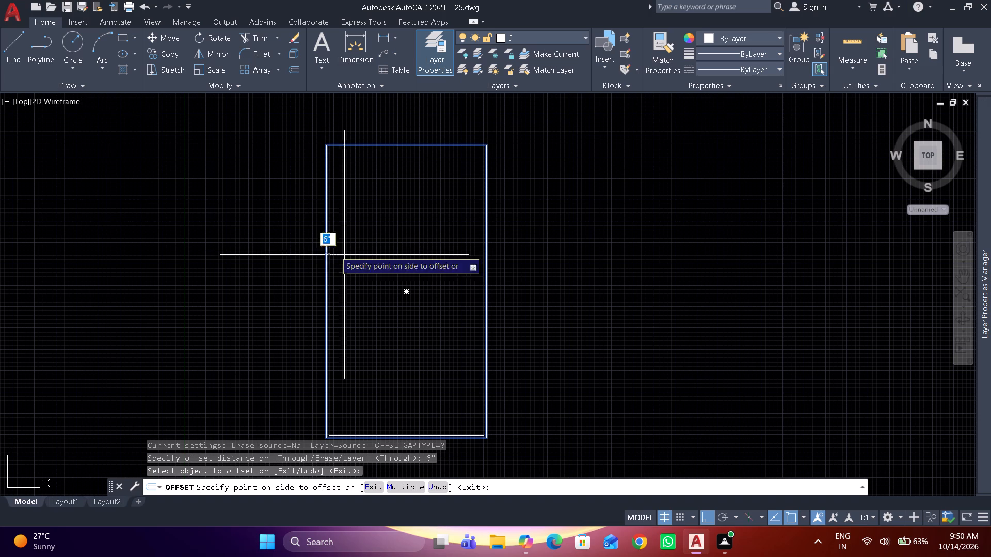
left_click(377, 263)
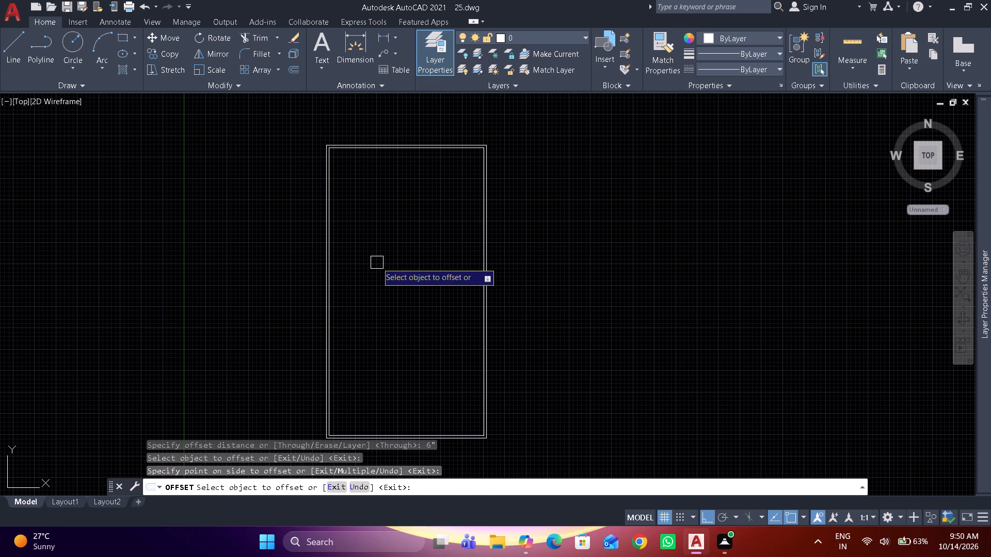
key("space")
Explode the inner rectangle into separate lines.
middle_click_drag(358, 359, 332, 257)
scroll(373, 343, "up", 2)
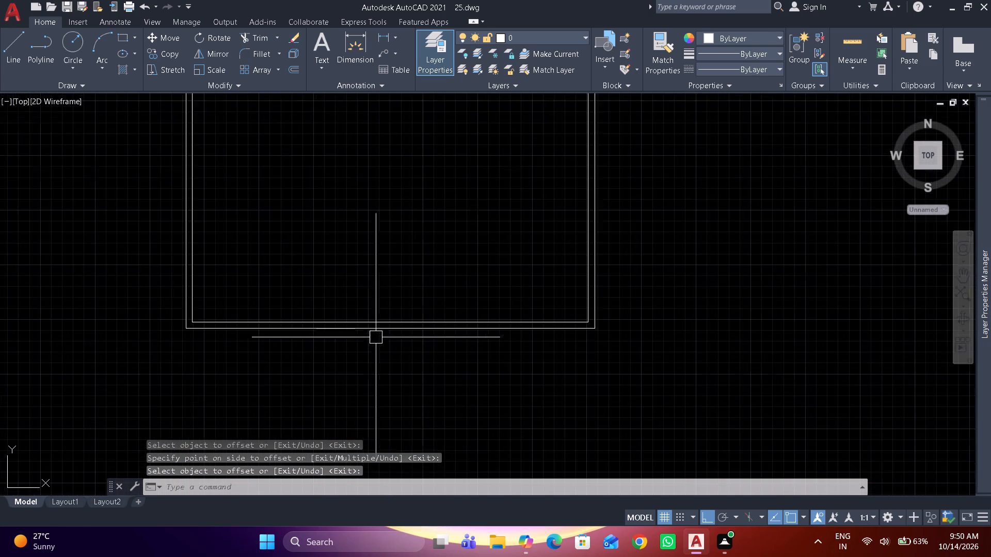
scroll(376, 337, "up", 1)
left_click_drag(378, 315, 375, 300)
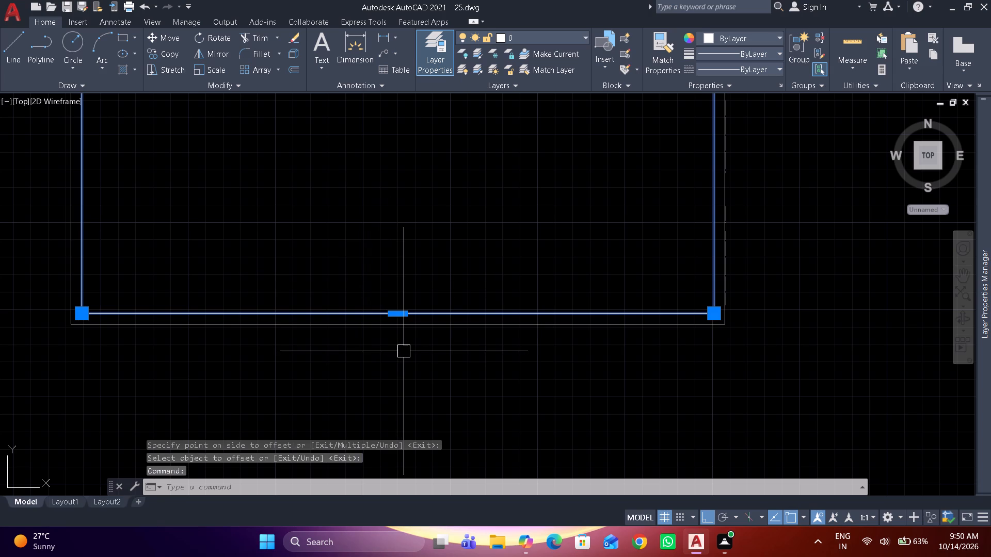
type("x")
key("space")
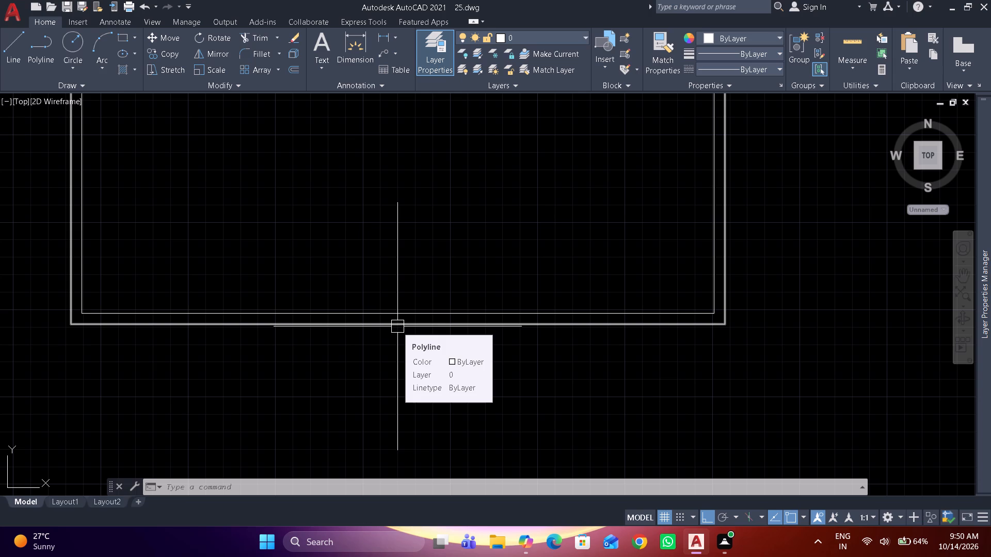
Offset the inner line of the right wall 10'5" to the left, into the plan.
scroll(486, 207, "down", 3)
middle_click_drag(488, 194, 436, 386)
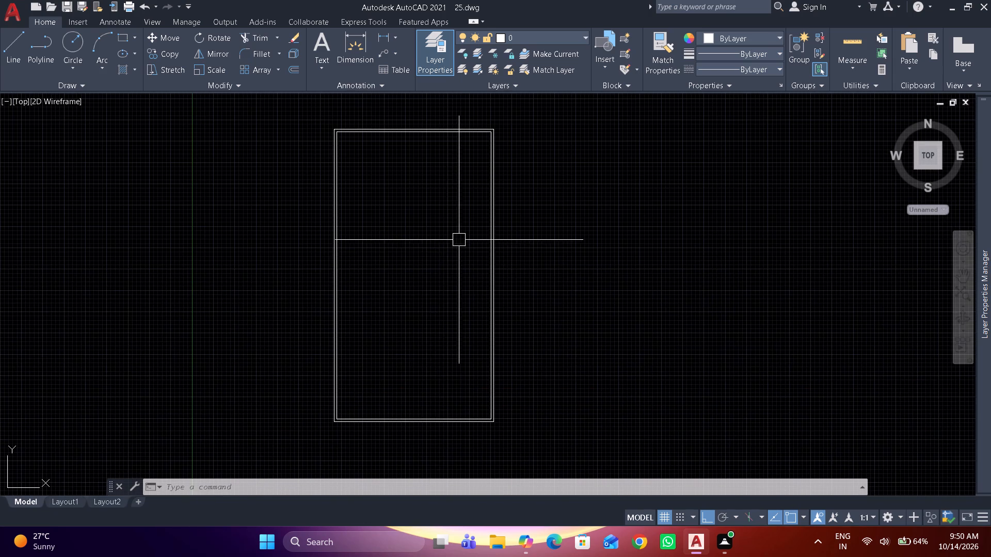
middle_click_drag(442, 363, 440, 342)
middle_click_drag(477, 134, 469, 204)
scroll(471, 179, "up", 4)
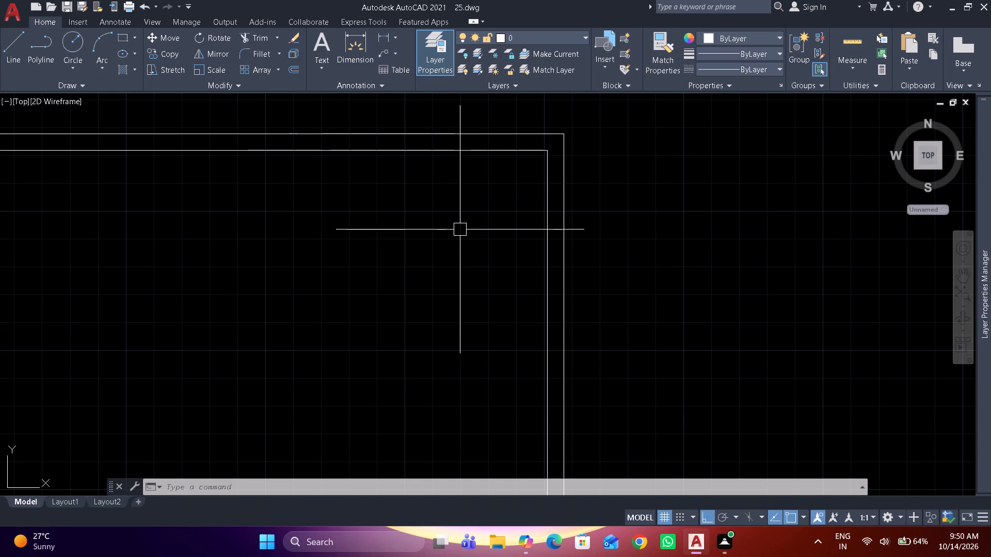
type("o")
key("space")
type("10'")
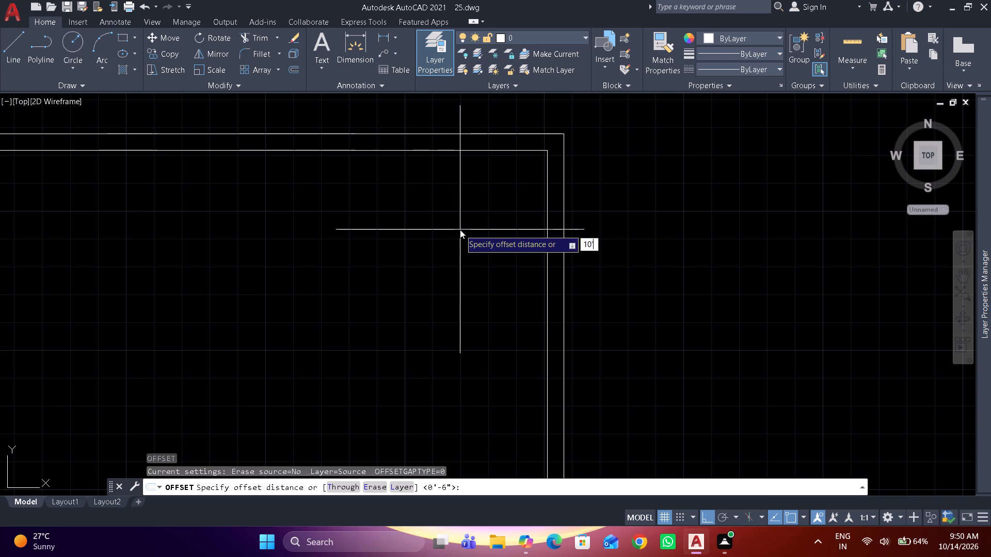
type("5\"")
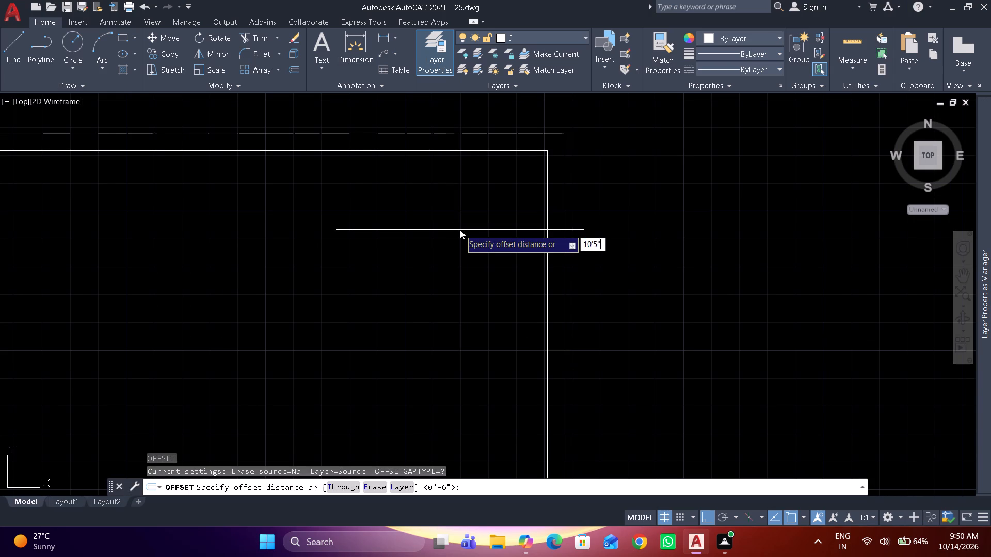
key("Return")
left_click(546, 231)
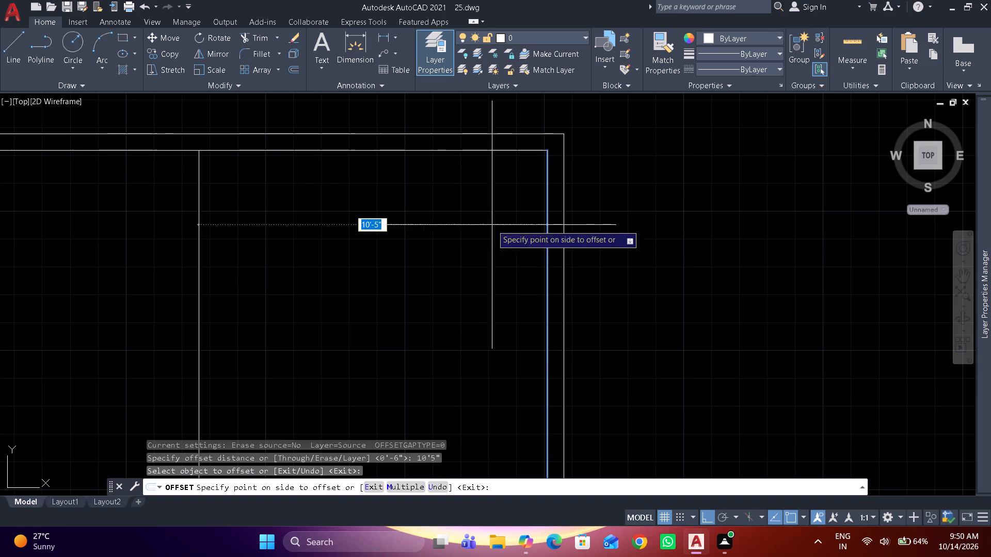
left_click(466, 214)
key("Return")
Offset the new vertical partition line 4" to the left to give the partition its thickness.
key("Return")
type("4\"")
key("Return")
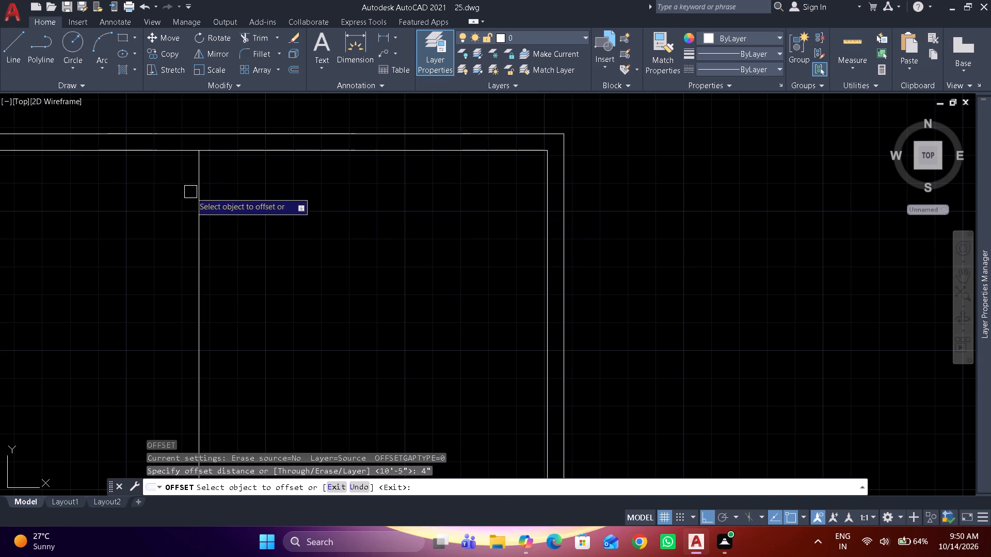
left_click(198, 190)
left_click(126, 200)
key("Return")
Offset the inner line of the top wall 10'8" downward.
key("Return")
type("10'8\"")
key("shift+Return")
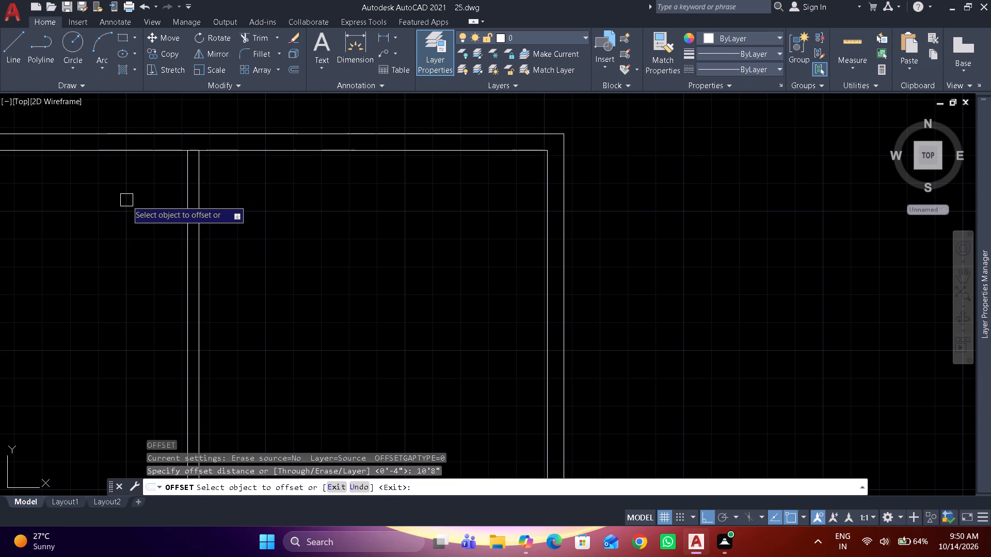
key("Escape")
key("space")
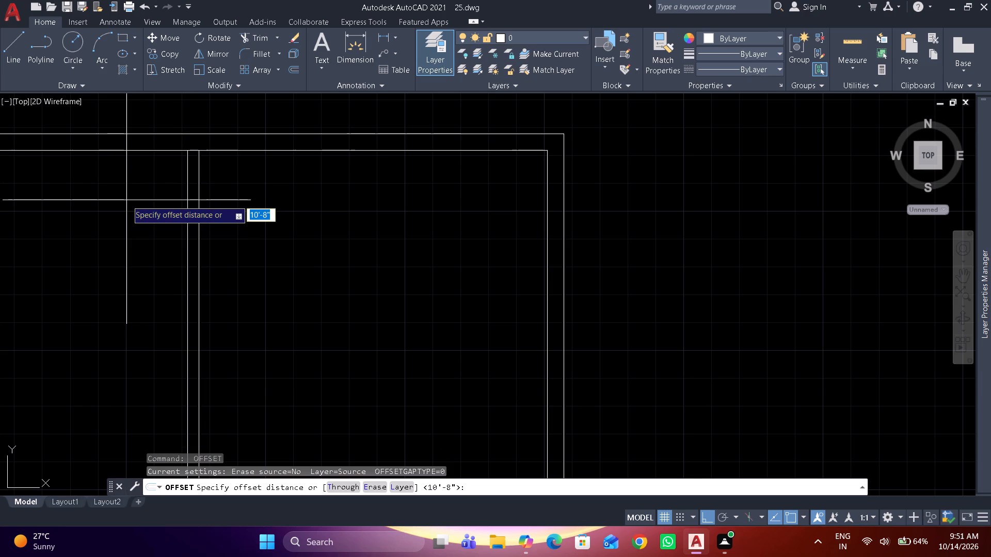
key("Return")
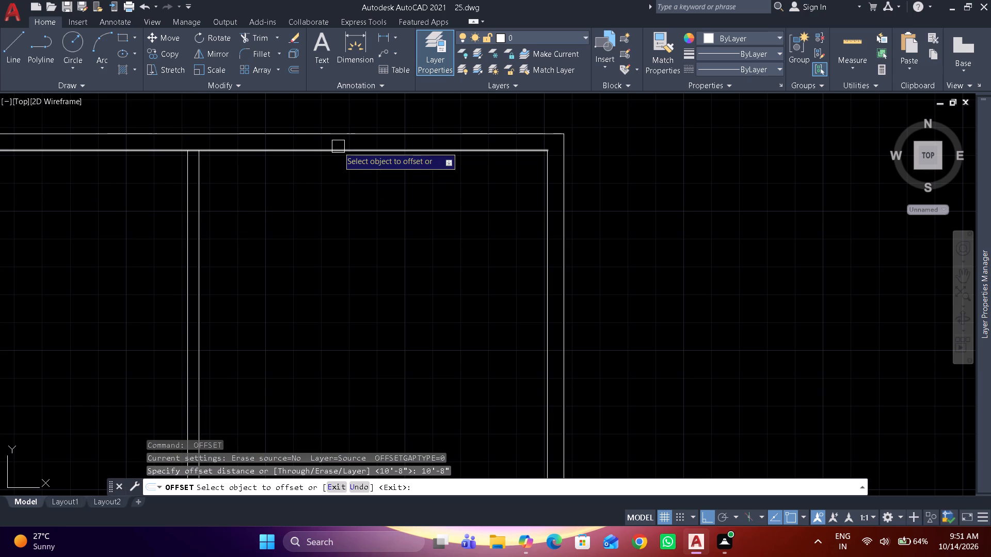
left_click(337, 152)
scroll(333, 188, "down", 1)
left_click(334, 240)
key("space")
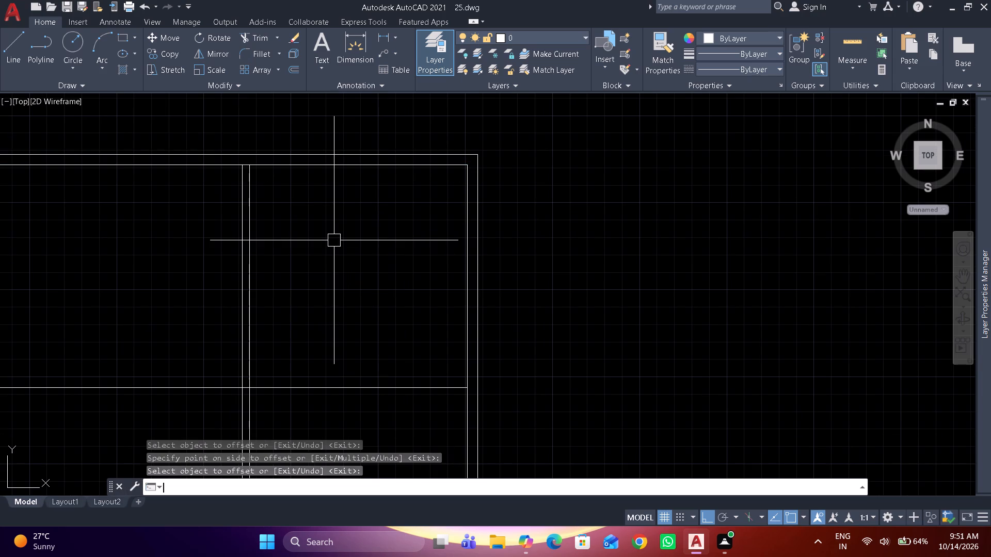
Offset the new horizontal partition line 4" downward to give the partition its thickness.
key("space")
type("4\"")
key("space")
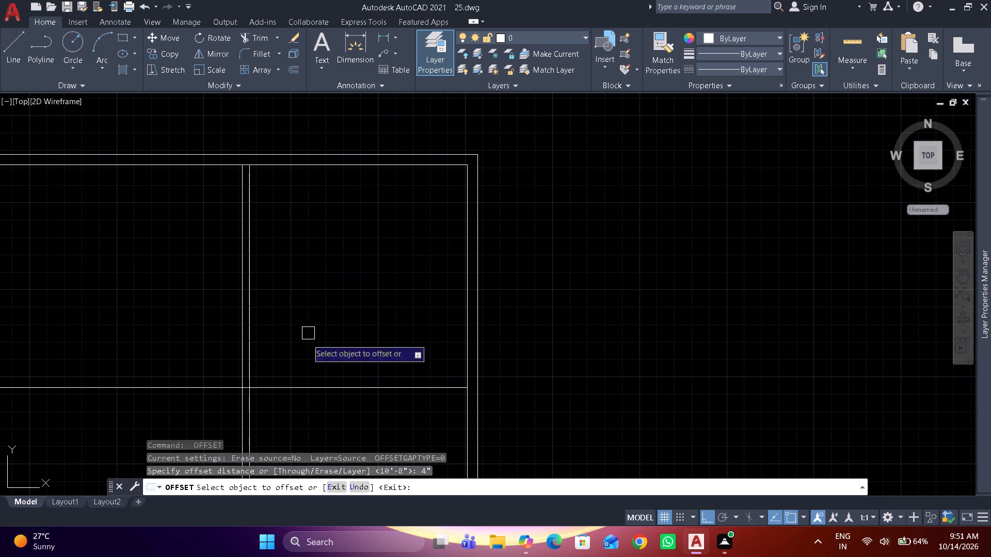
left_click_drag(292, 389, 292, 395)
left_click(293, 405)
key("space")
Trim the partition lines beyond and inside their crossing to leave a clean corner for the upper-right room.
middle_click_drag(305, 343, 317, 258)
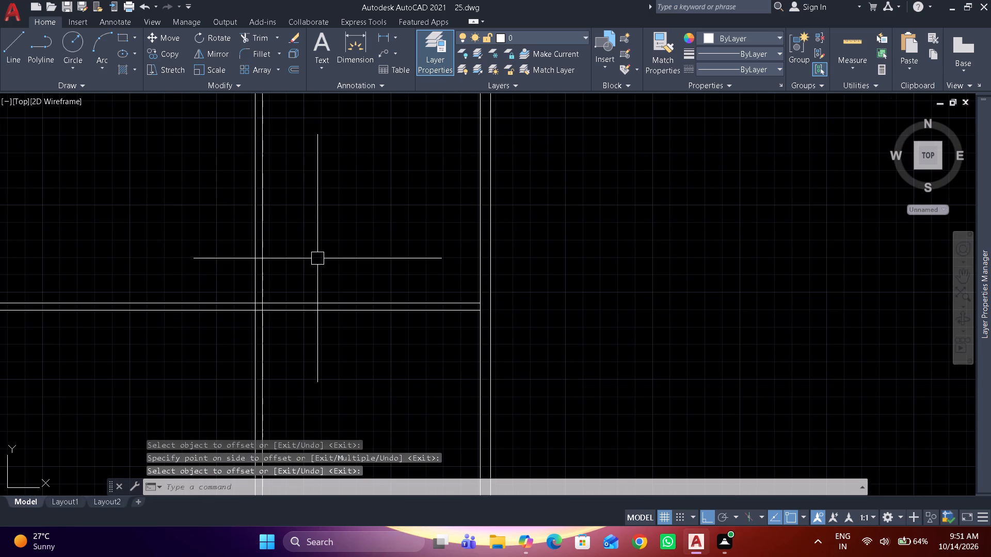
type("tr")
key("space")
scroll(290, 313, "up", 1)
left_click_drag(180, 264, 278, 362)
scroll(261, 332, "up", 2)
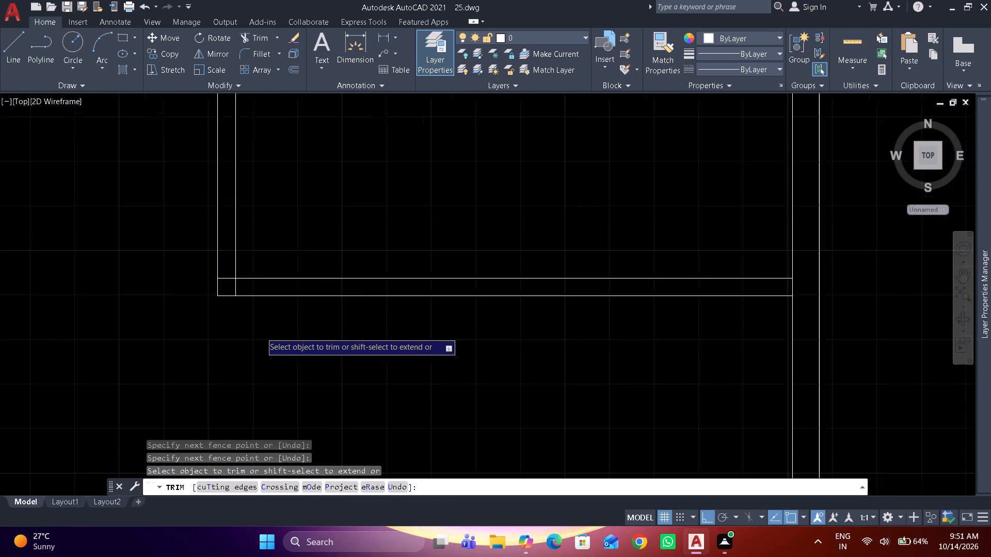
scroll(261, 332, "up", 2)
left_click_drag(134, 103, 196, 149)
scroll(201, 165, "down", 6)
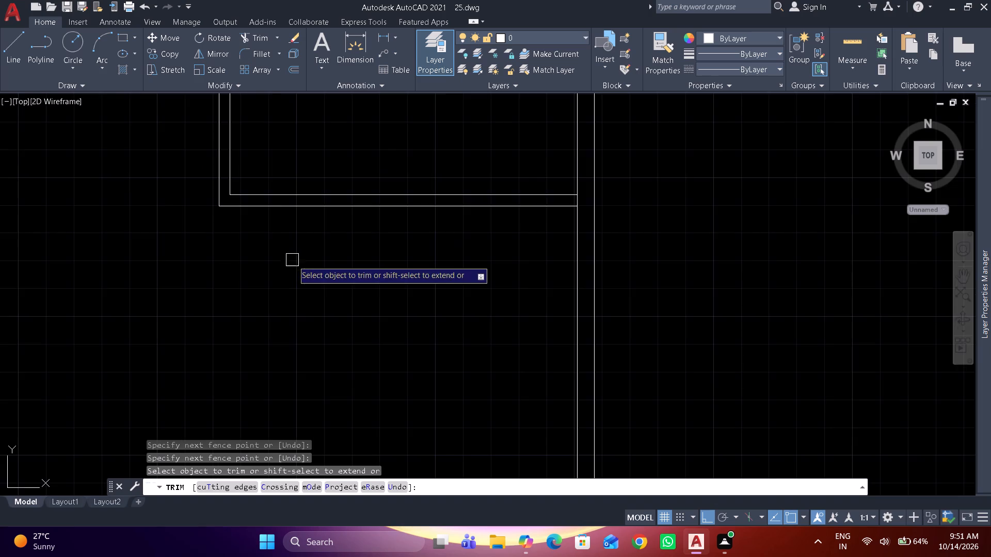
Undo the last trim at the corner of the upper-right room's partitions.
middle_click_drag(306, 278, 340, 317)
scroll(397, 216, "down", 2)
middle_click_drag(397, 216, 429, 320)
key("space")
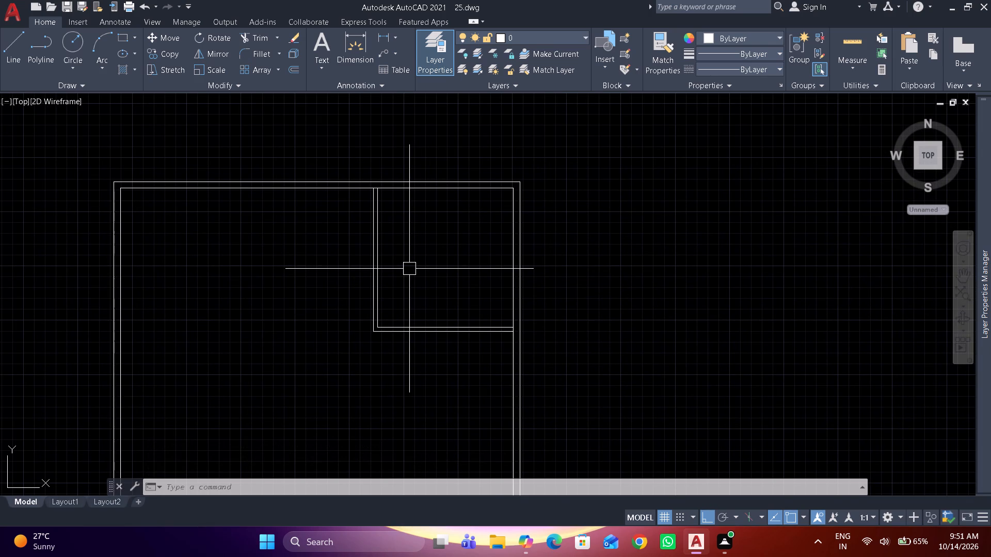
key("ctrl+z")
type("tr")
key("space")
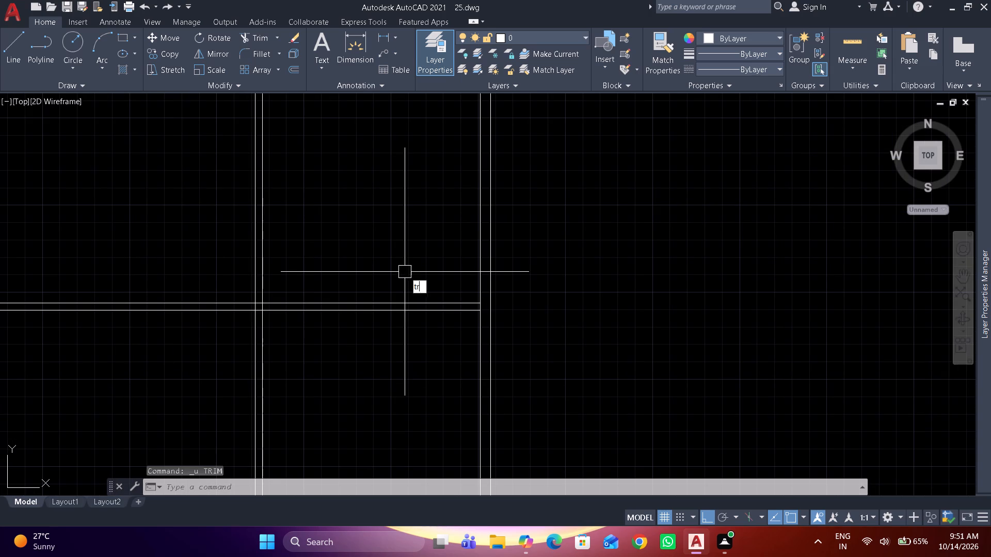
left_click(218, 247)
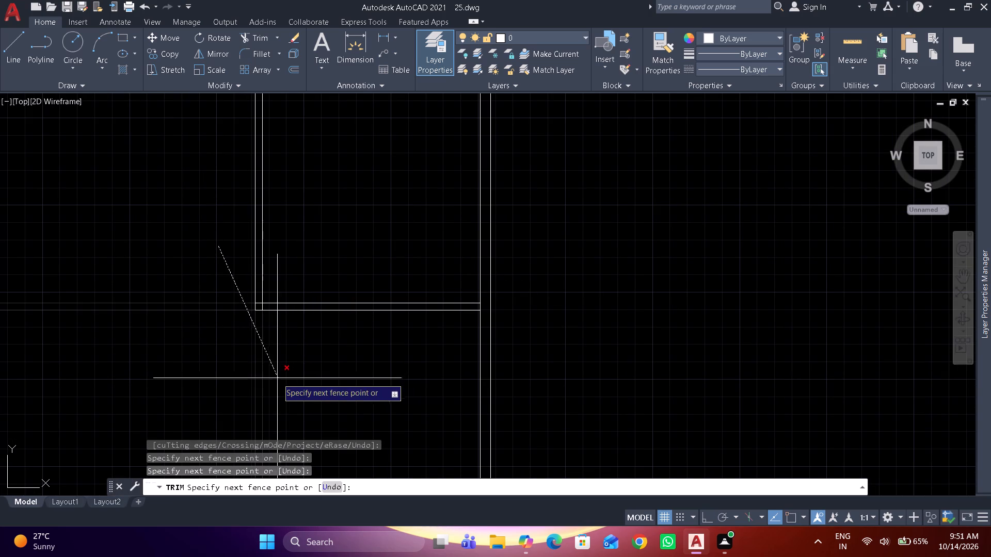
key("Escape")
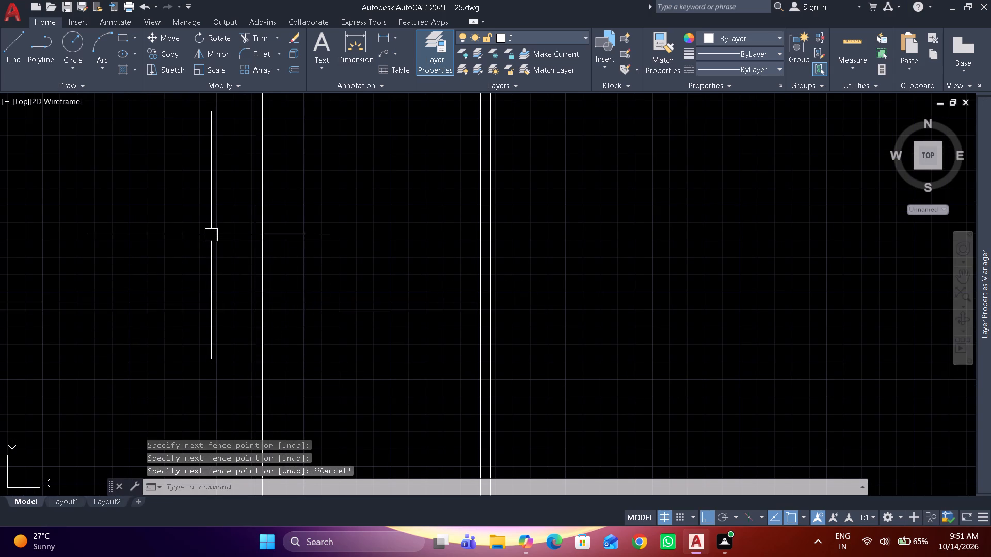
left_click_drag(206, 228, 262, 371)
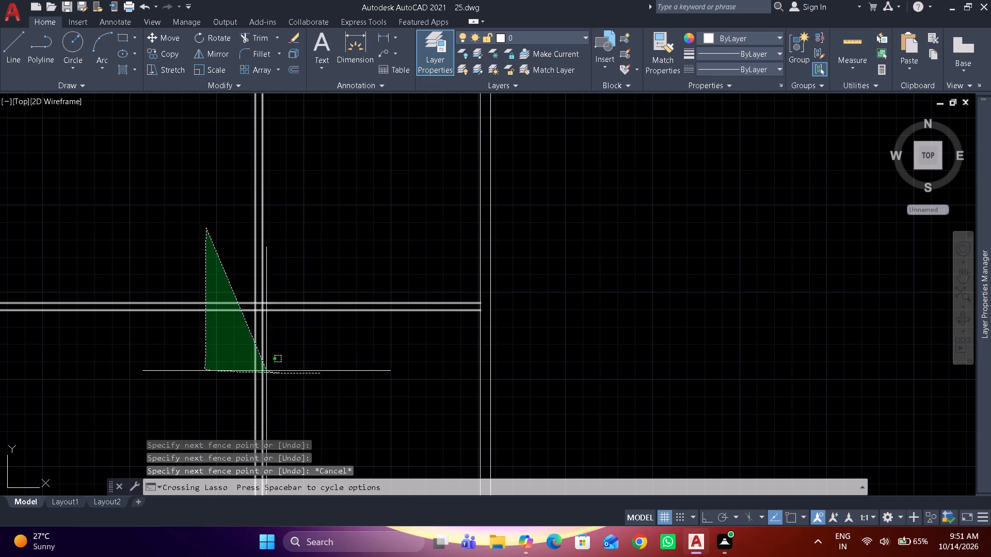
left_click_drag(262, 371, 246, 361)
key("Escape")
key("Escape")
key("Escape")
Trim the partition lines beyond and inside their crossing to form a clean lower-left corner for the upper-right room.
type("tr")
key("space")
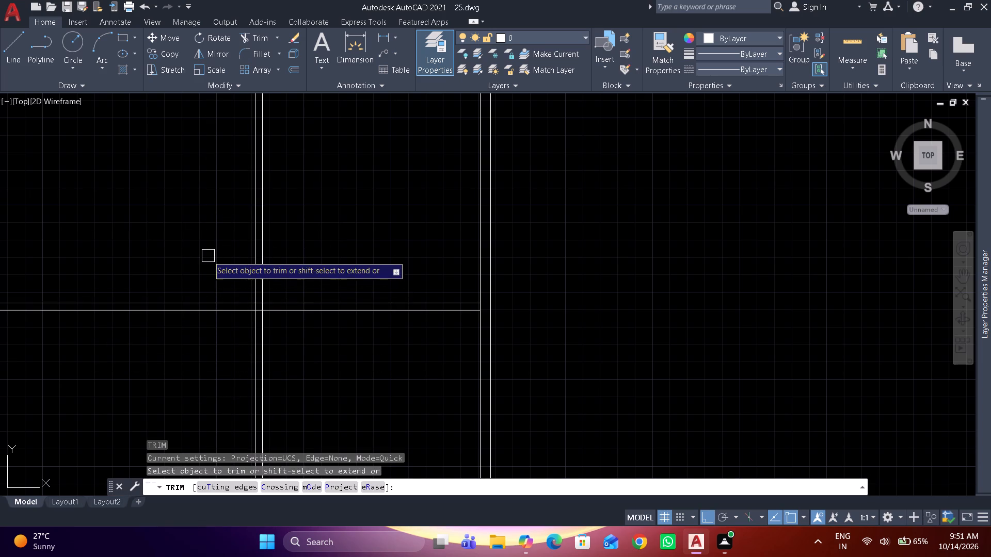
left_click_drag(207, 241, 150, 319)
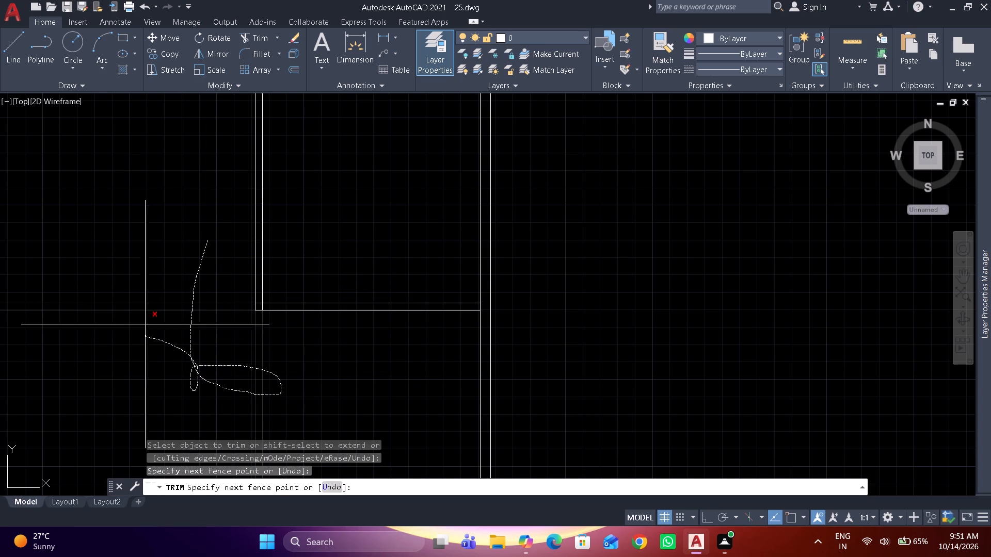
left_click_drag(150, 319, 212, 342)
scroll(250, 312, "up", 5)
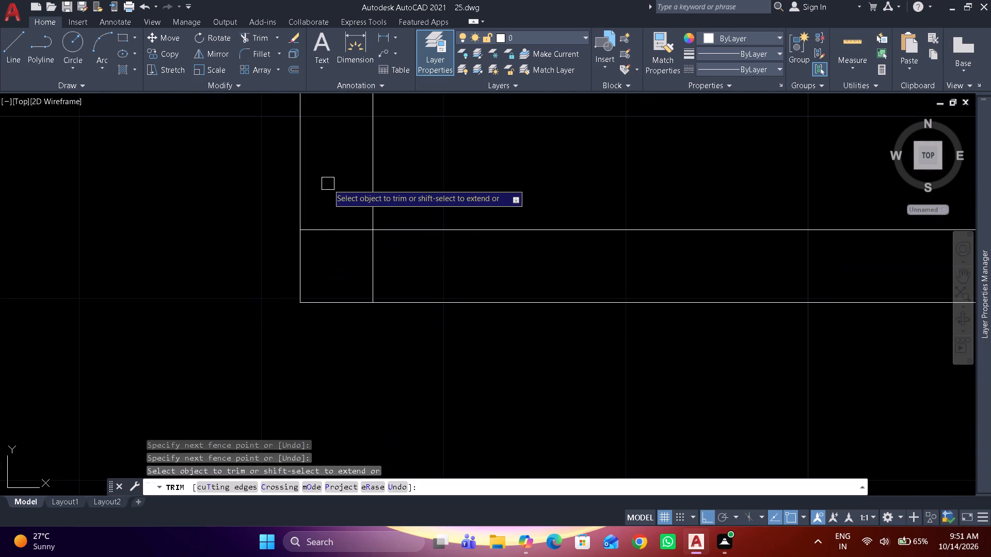
left_click(327, 183)
key("Escape")
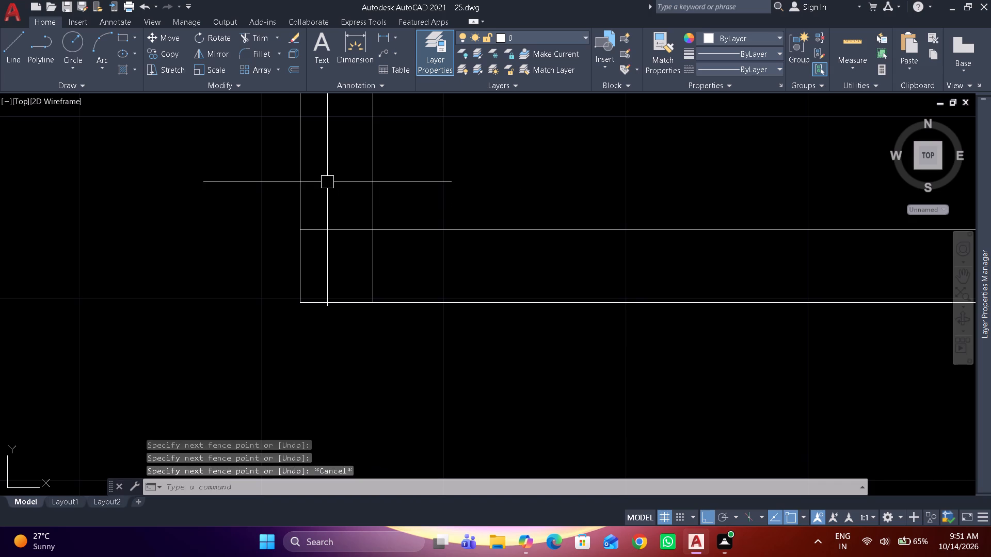
key("space")
left_click_drag(325, 168, 418, 256)
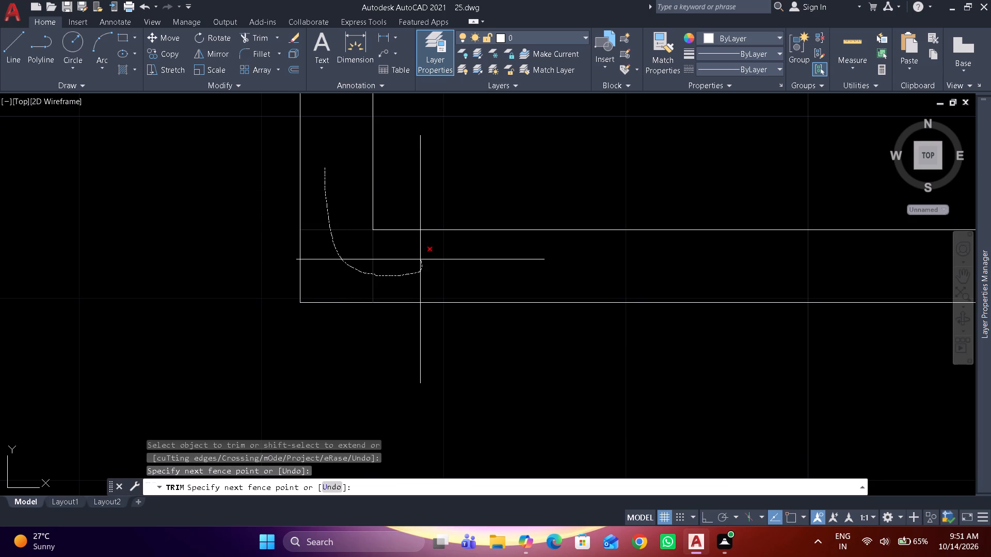
left_click_drag(418, 256, 341, 245)
key("space")
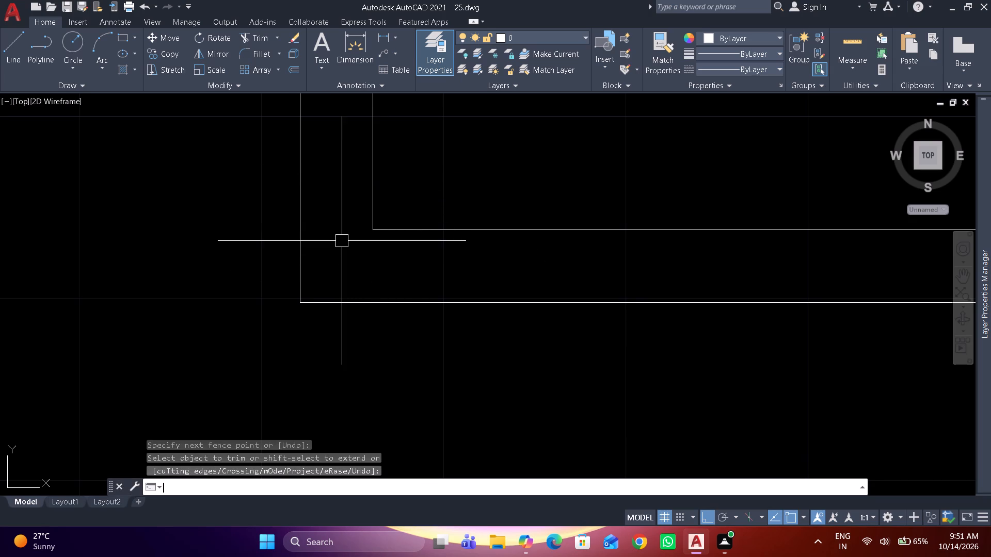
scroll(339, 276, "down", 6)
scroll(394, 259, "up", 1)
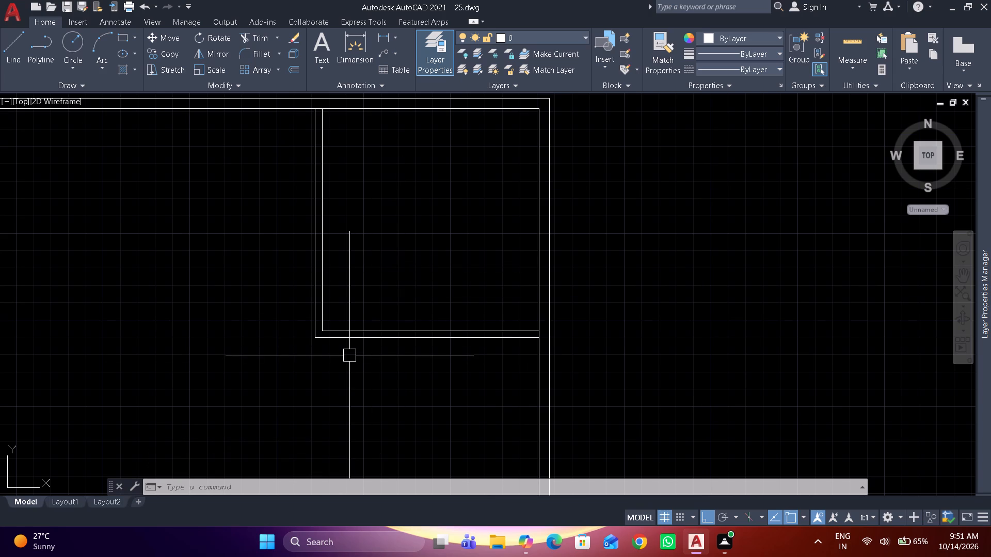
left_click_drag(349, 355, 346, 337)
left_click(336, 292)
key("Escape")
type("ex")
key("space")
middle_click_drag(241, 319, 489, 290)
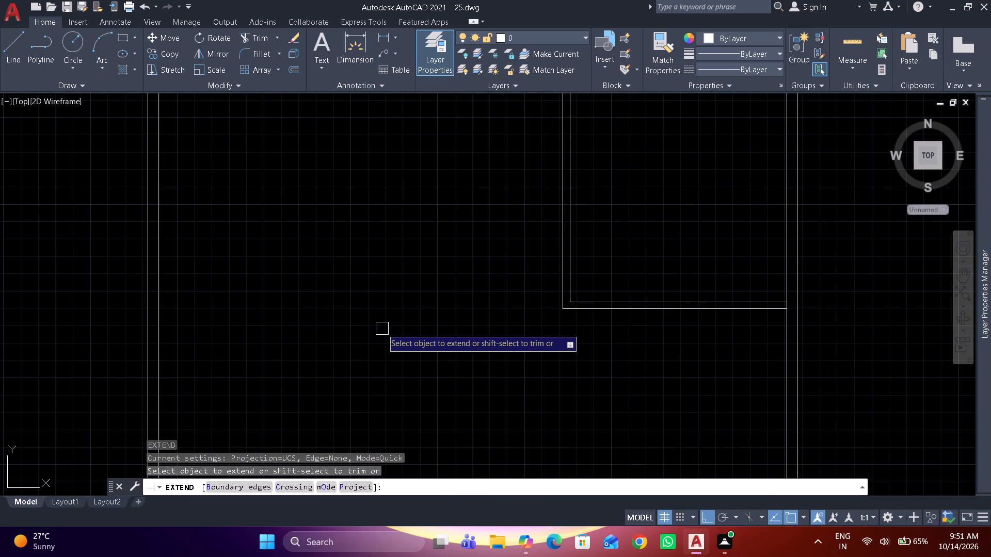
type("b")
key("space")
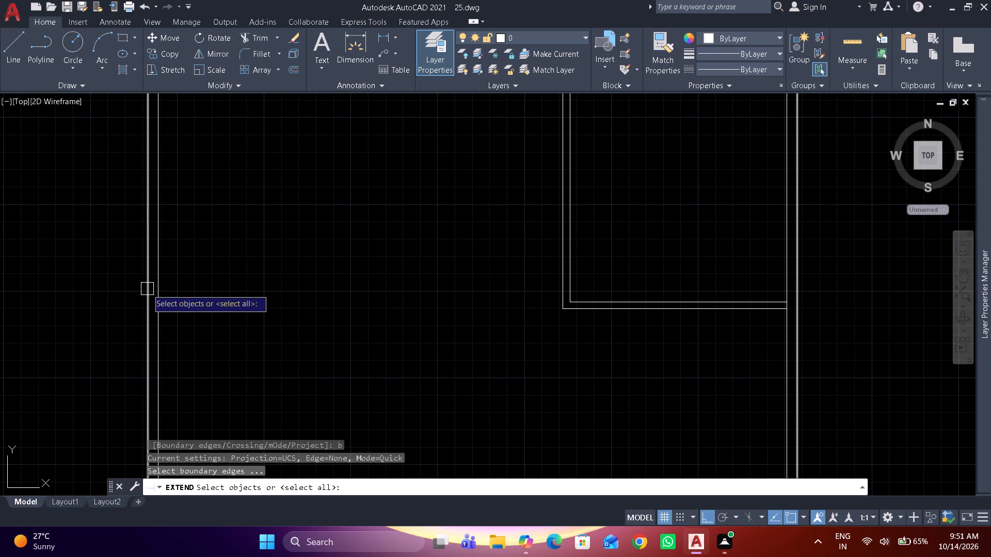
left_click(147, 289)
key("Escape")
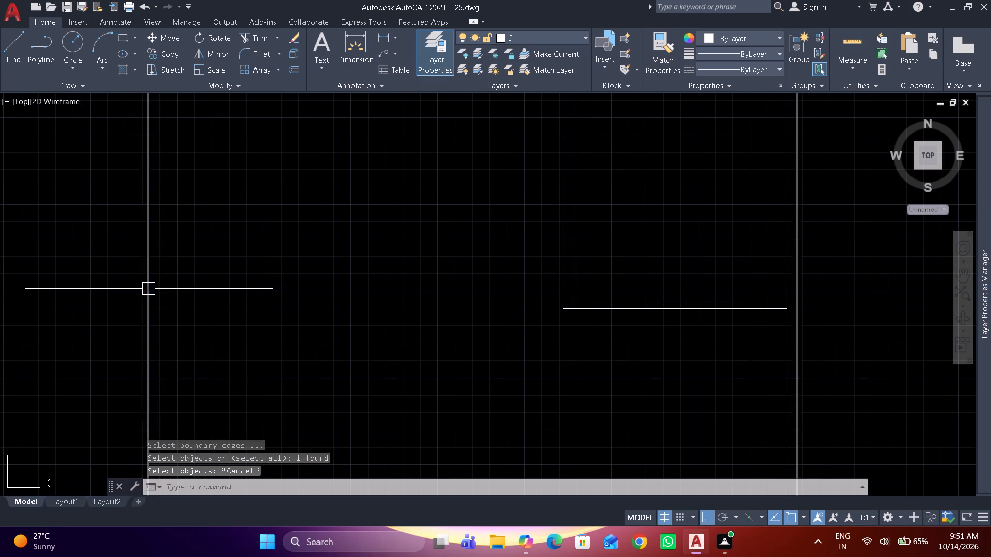
Extend both horizontal partition lines leftward to the inner line of the left wall, using that line as the boundary edge.
key("space")
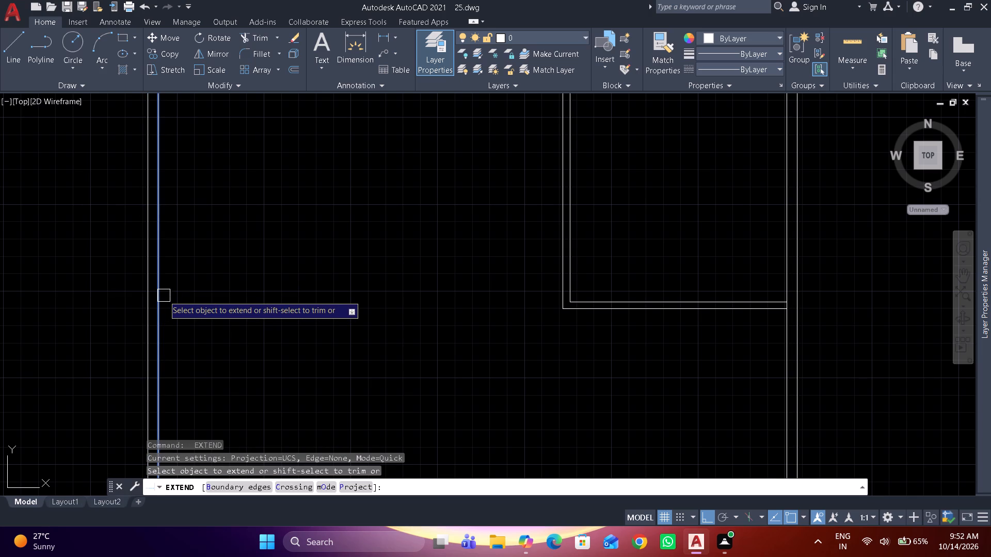
type("b")
key("space")
left_click(159, 297)
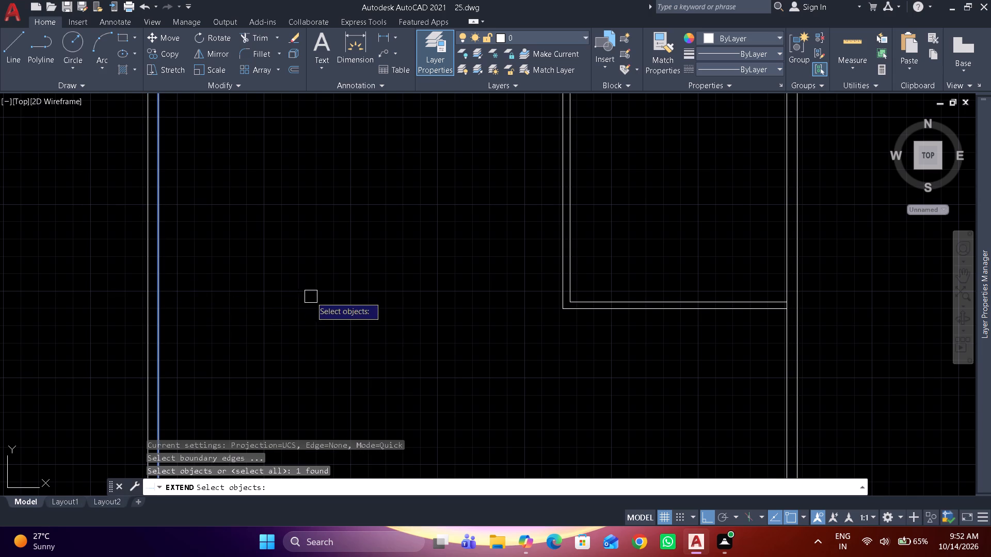
key("space")
left_click(586, 269)
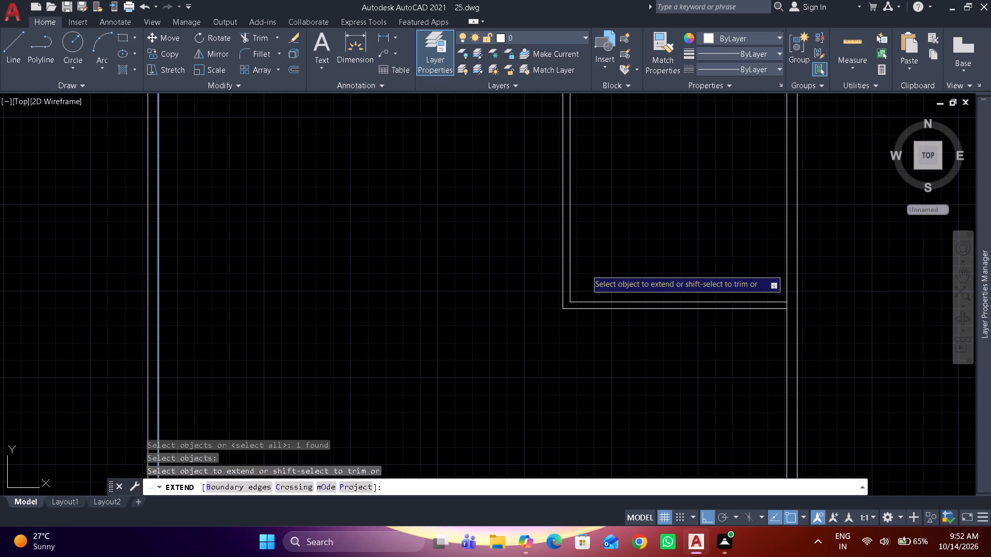
left_click(585, 354)
key("space")
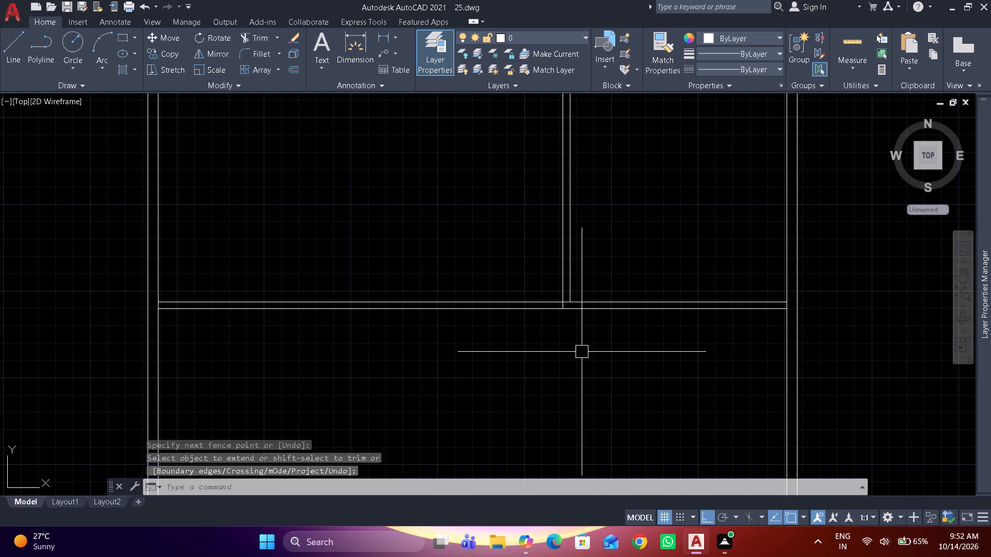
Trim the leftover line segments where the vertical partition meets the horizontal partition to leave an open T-junction.
type("tr")
key("space")
scroll(545, 299, "up", 4)
scroll(607, 325, "up", 2)
left_click_drag(553, 312, 583, 309)
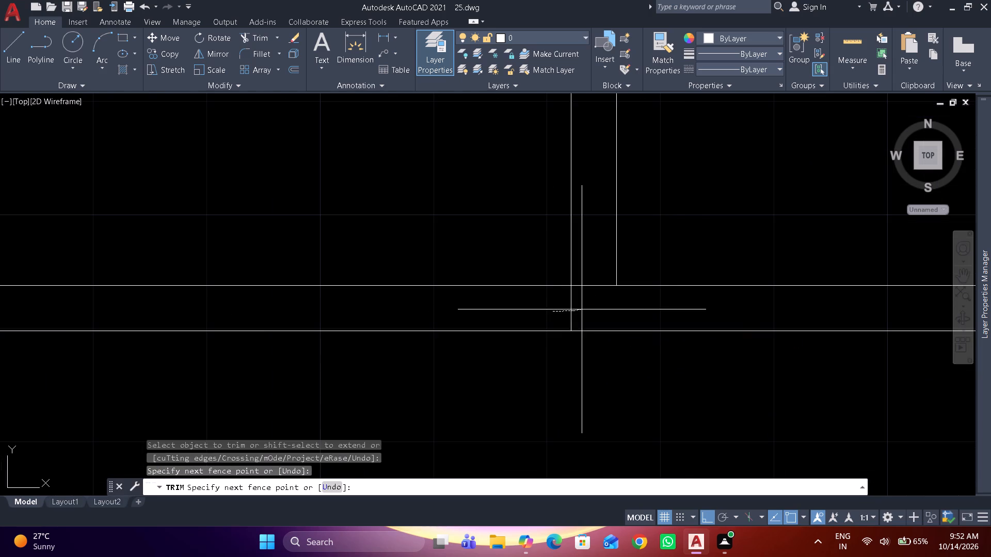
left_click_drag(583, 309, 582, 272)
key("space")
Offset the lower line of the horizontal partition 4'9" downward.
scroll(582, 272, "down", 7)
scroll(538, 254, "up", 1)
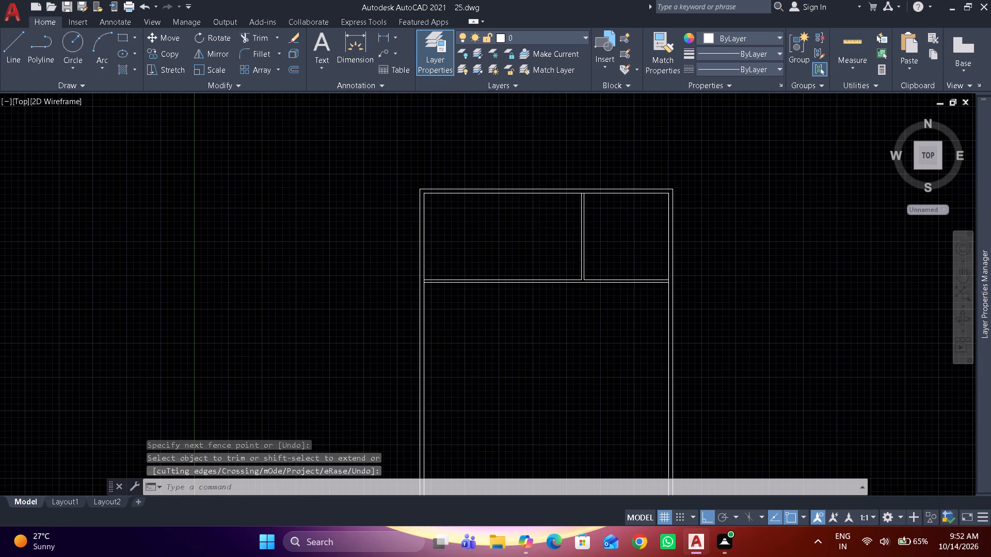
scroll(538, 254, "up", 1)
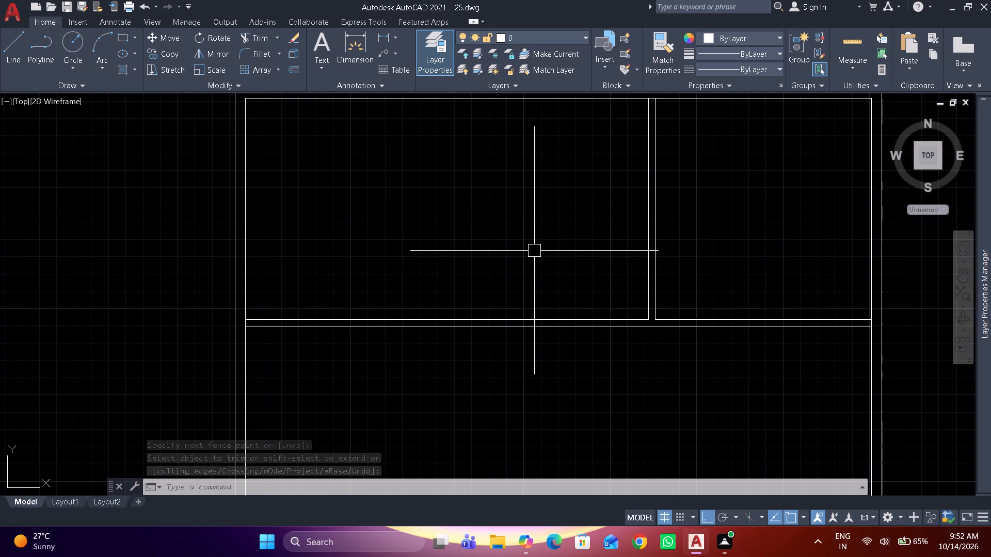
scroll(534, 253, "down", 1)
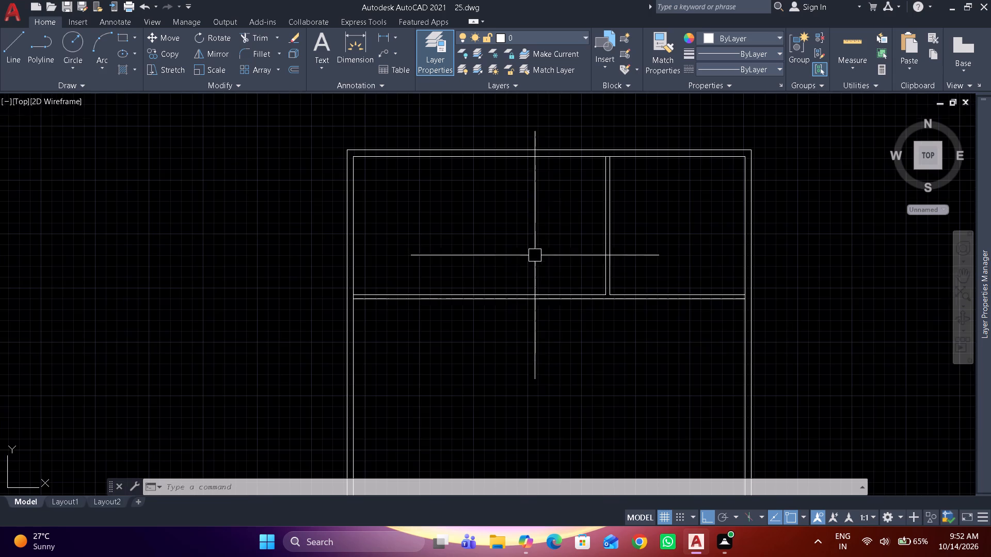
scroll(700, 330, "up", 1)
middle_click_drag(700, 330, 483, 263)
scroll(560, 279, "up", 1)
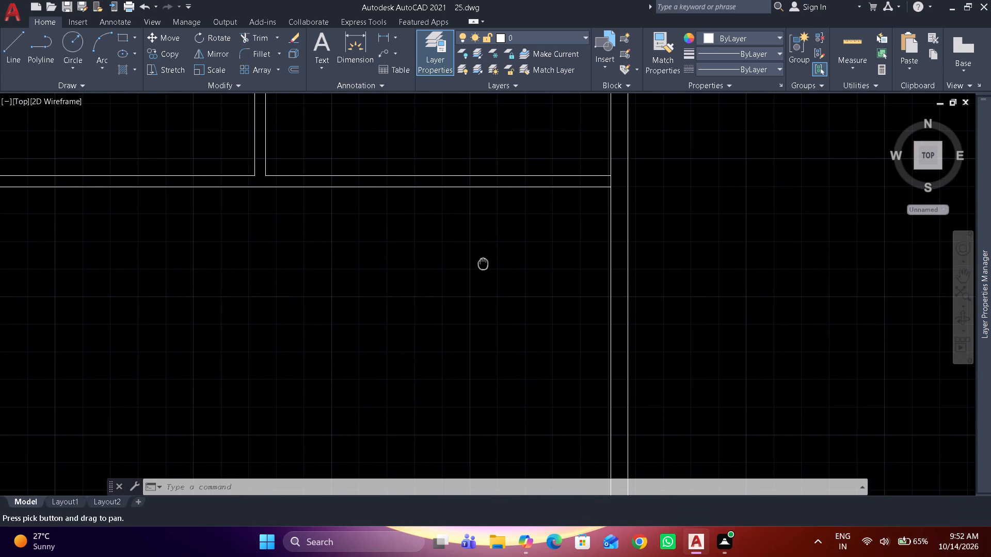
type("o")
key("space")
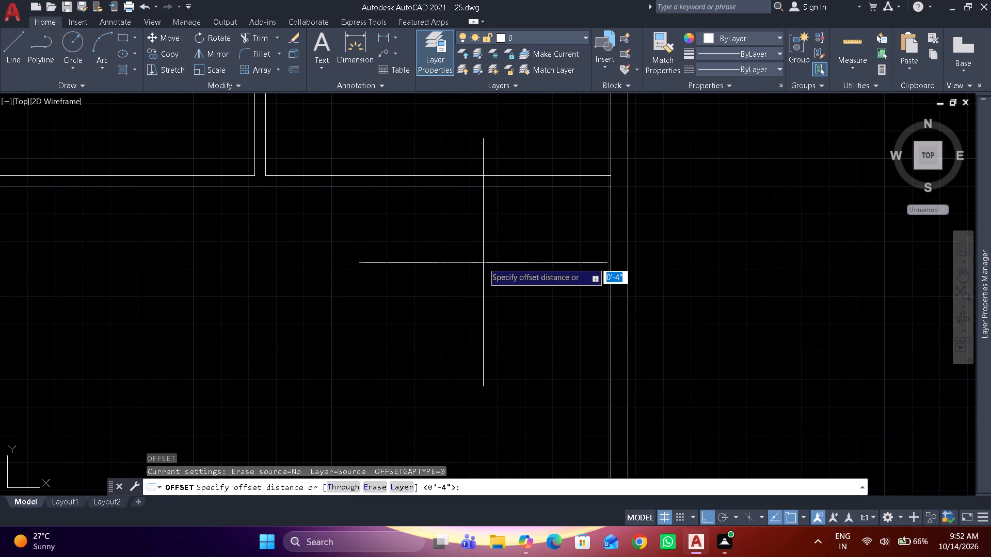
type("4'9\"")
key("Return")
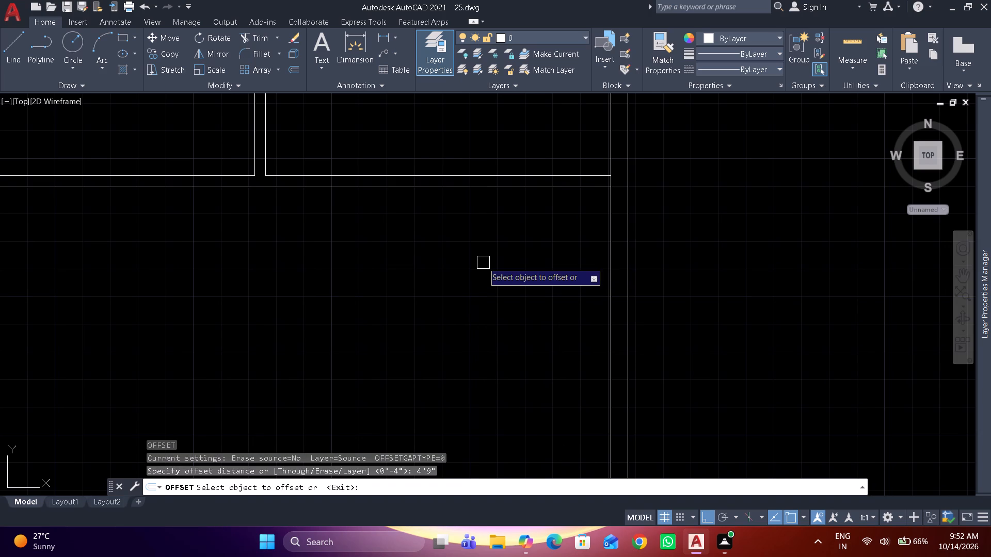
left_click(513, 191)
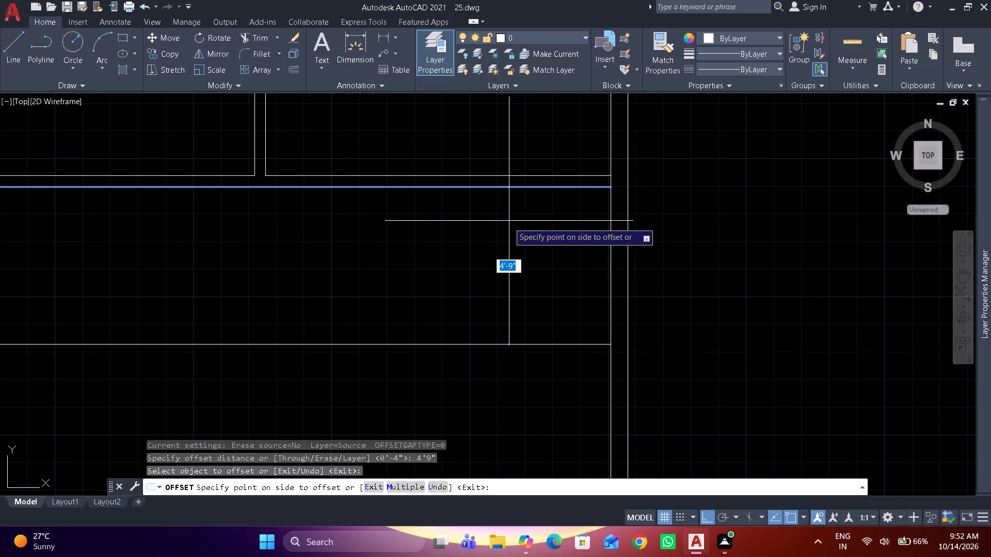
left_click(504, 274)
key("space")
Offset the new horizontal line 4" downward to give the second horizontal partition its thickness.
key("space")
type("4\"")
key("space")
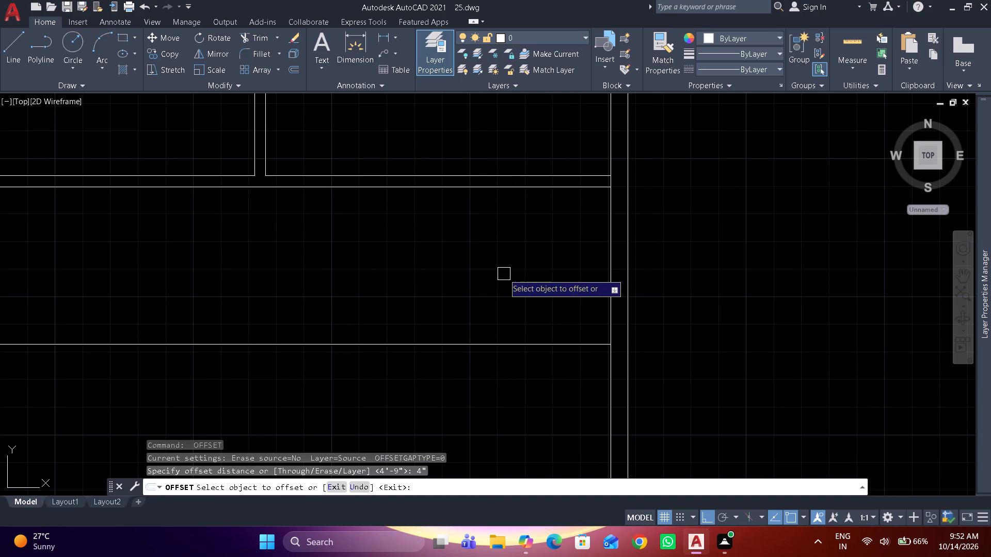
left_click(506, 346)
left_click(506, 379)
key("space")
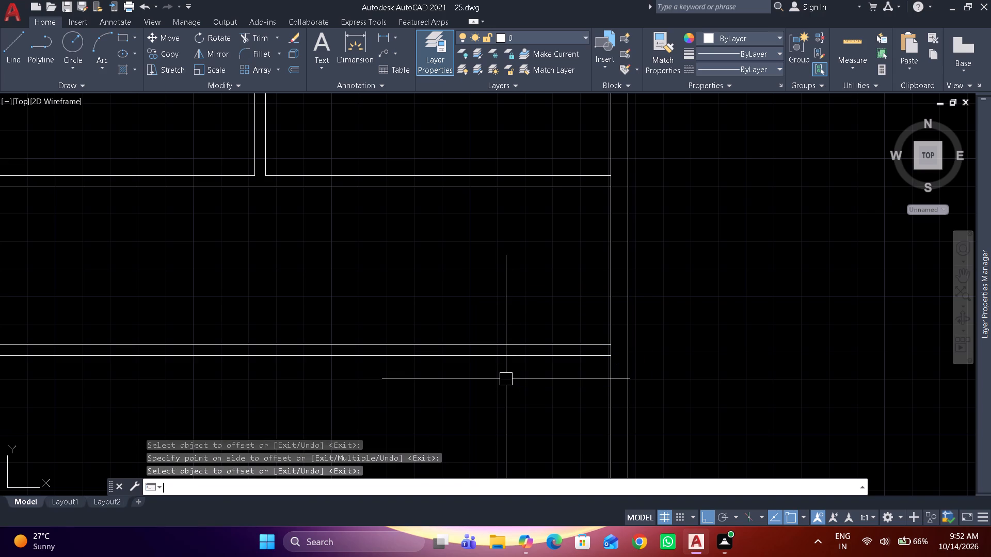
Offset the inner line of the right wall 6'1" to the left.
key("space")
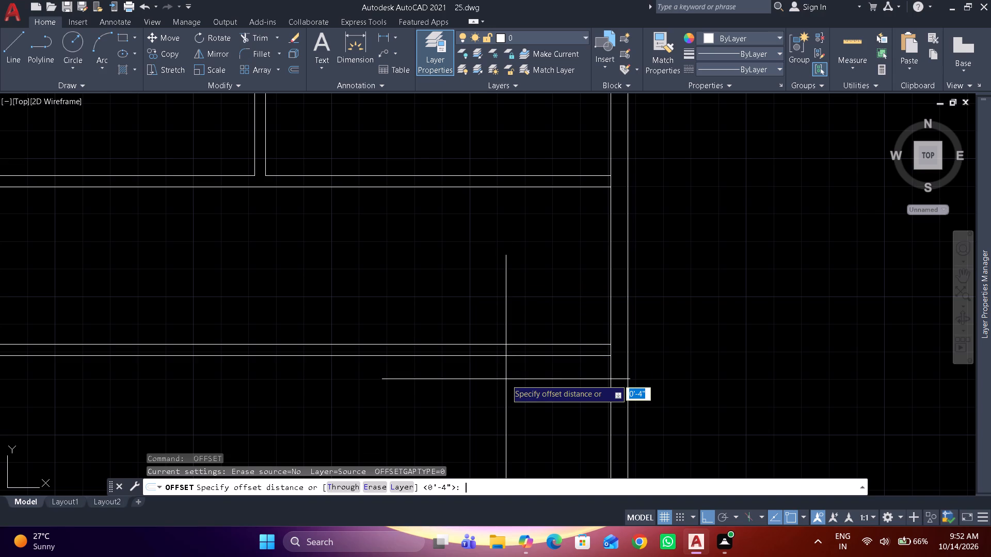
type("6'1\"")
key("space")
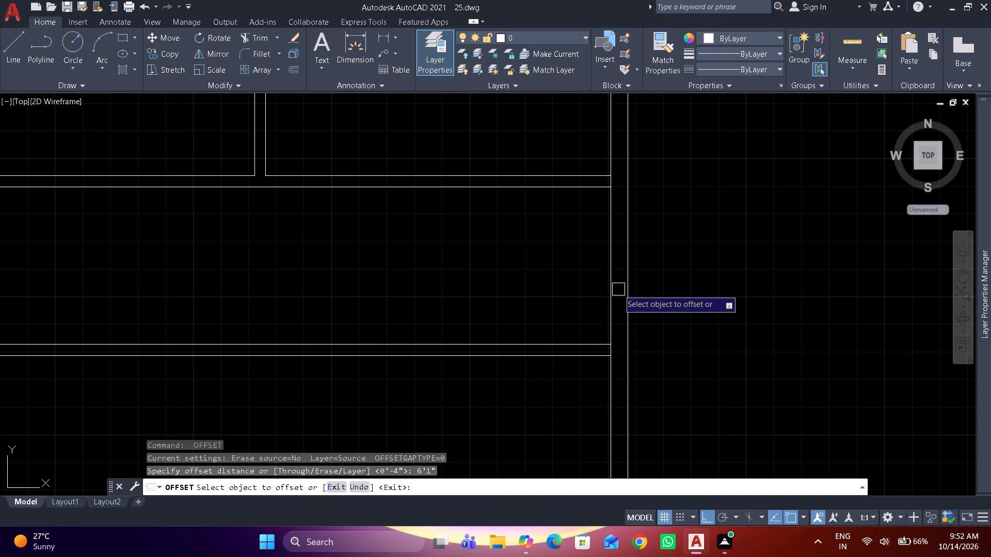
left_click_drag(609, 285, 604, 282)
left_click(526, 261)
key("space")
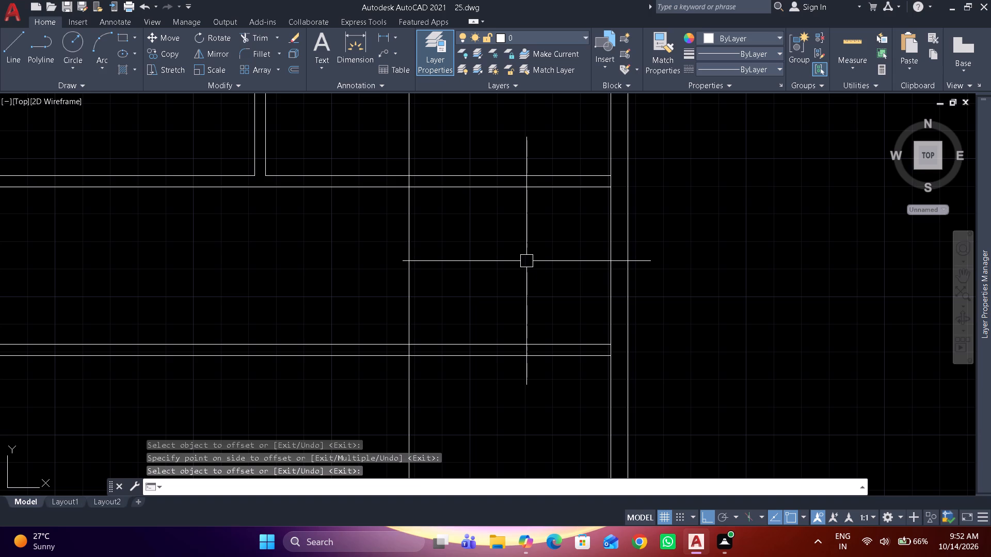
Offset the new vertical line 4" to the left to give the partition its thickness.
key("space")
type("4\"")
key("space")
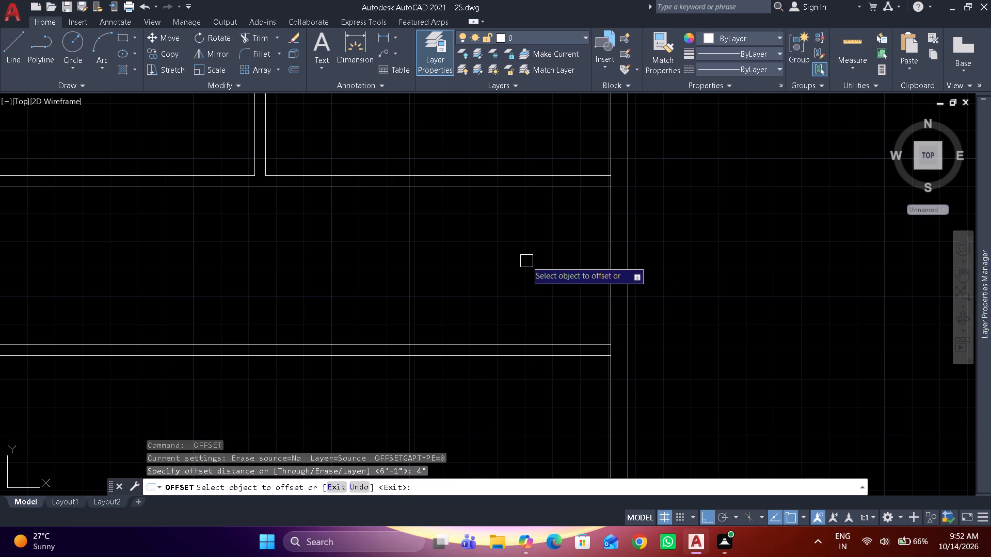
left_click(404, 234)
left_click(356, 235)
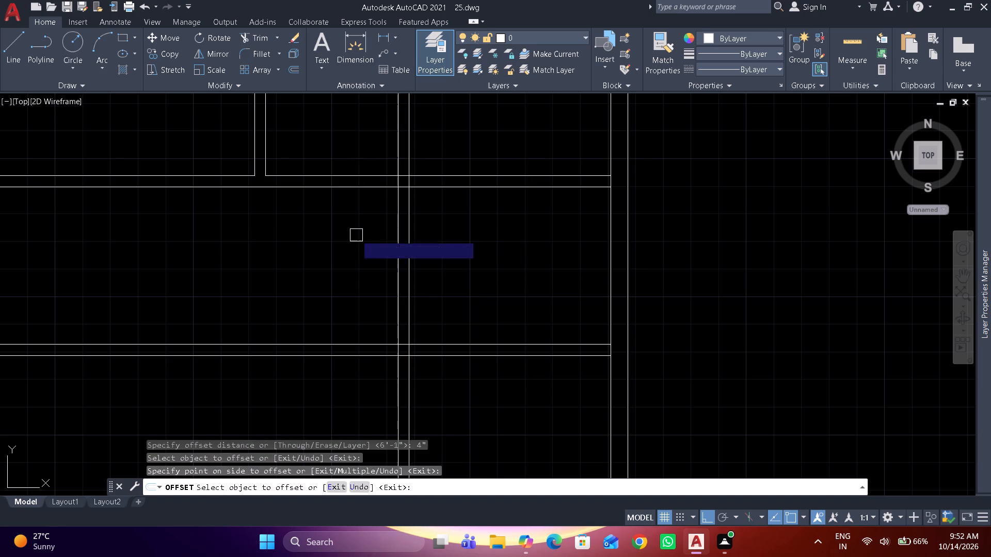
key("space")
Trim the new vertical partition's two lines above the first horizontal partition.
type("tr")
key("space")
scroll(378, 172, "up", 2)
left_click_drag(393, 146, 456, 143)
scroll(495, 142, "down", 3)
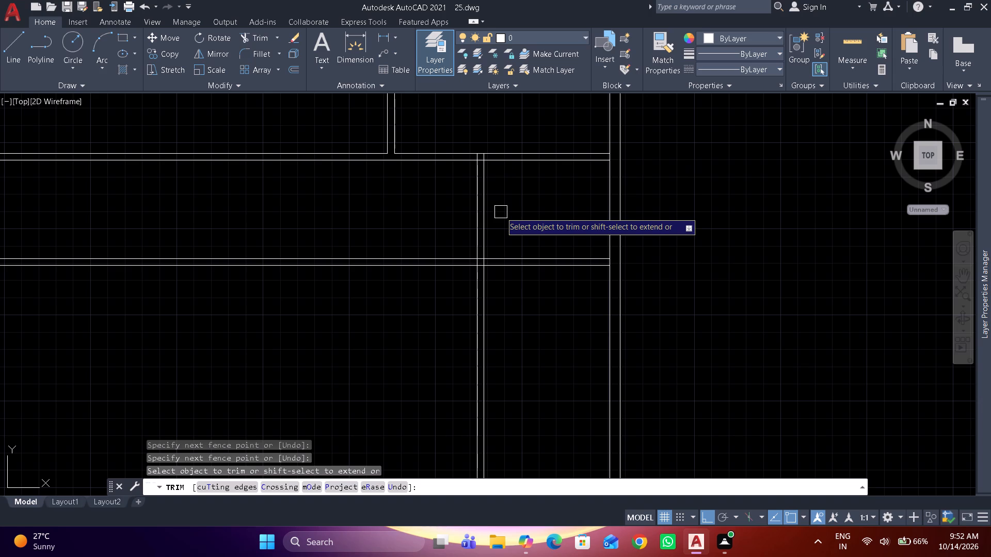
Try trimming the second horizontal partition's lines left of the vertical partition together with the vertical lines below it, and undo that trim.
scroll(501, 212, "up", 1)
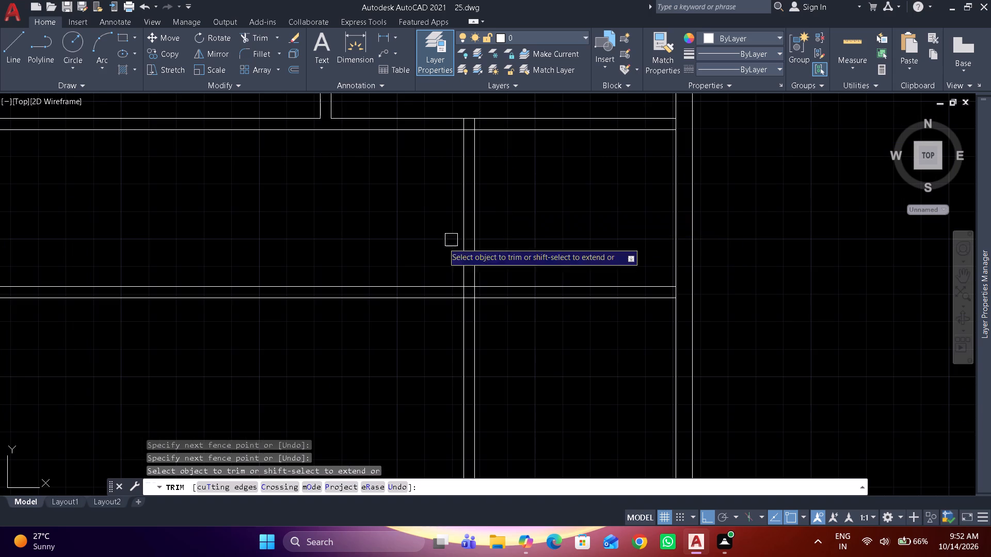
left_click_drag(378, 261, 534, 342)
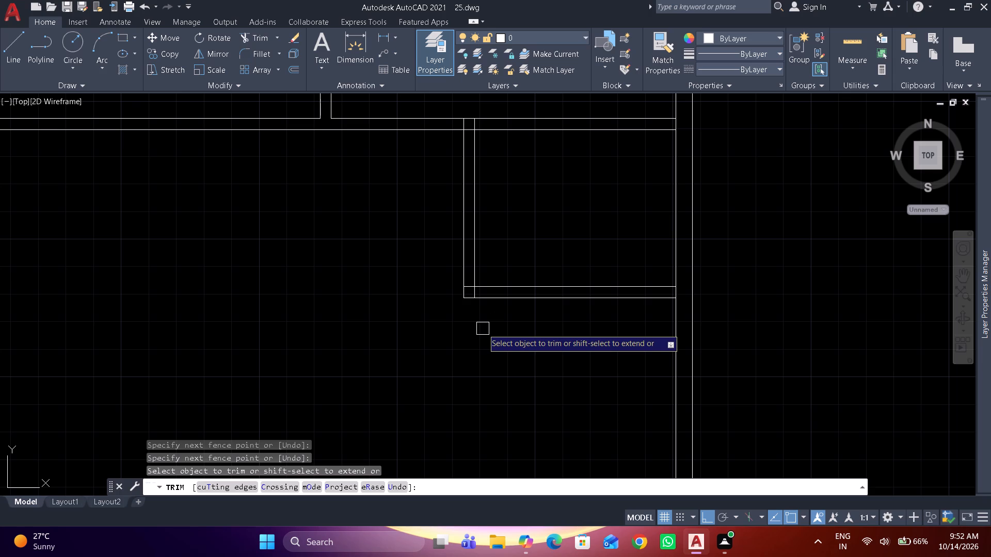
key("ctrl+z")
Trim the vertical partition's two lines below the second horizontal partition.
scroll(505, 306, "down", 5)
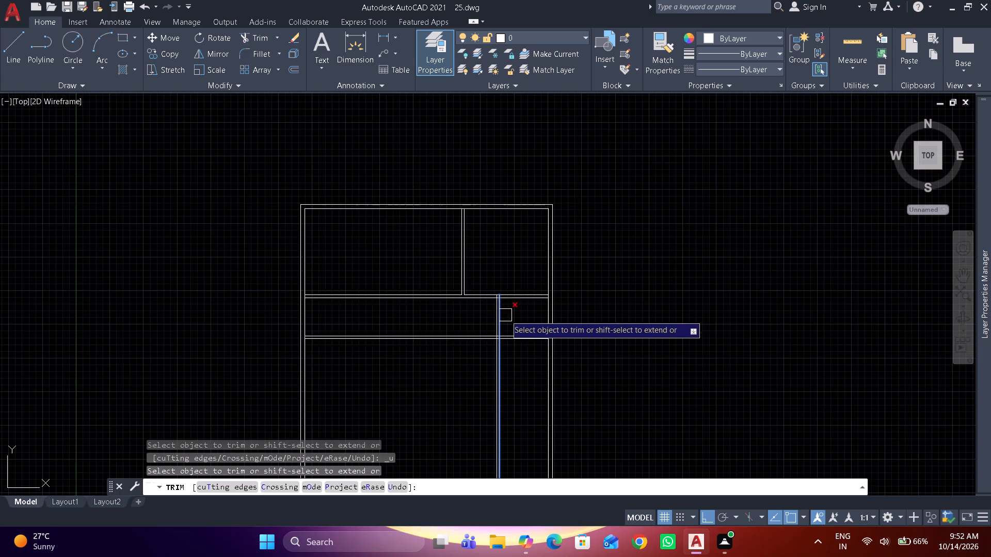
scroll(503, 343, "up", 4)
left_click_drag(530, 350, 397, 364)
scroll(397, 364, "down", 2)
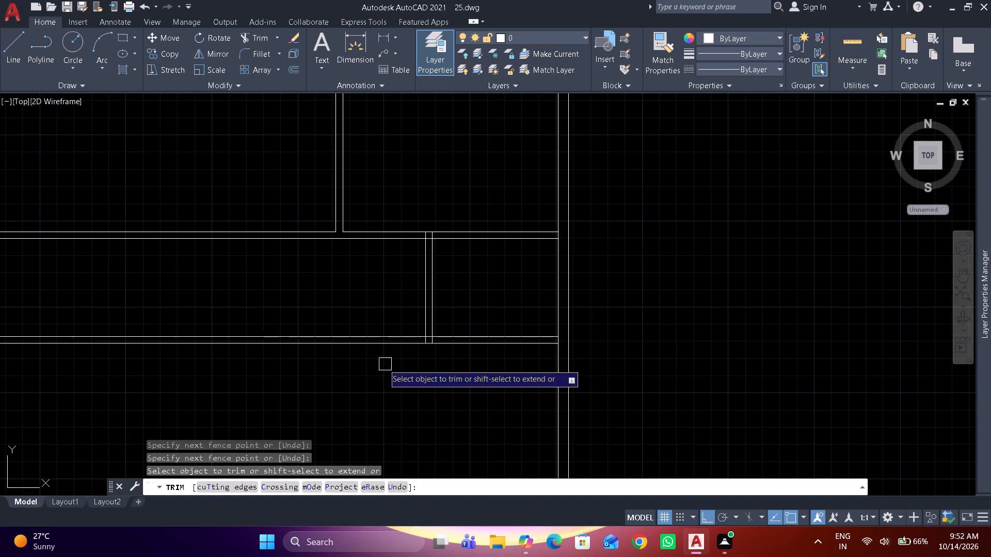
Trim the overlapping line pieces where the vertical partition meets the first and second horizontal partitions to leave open wall junctions.
scroll(436, 249, "up", 4)
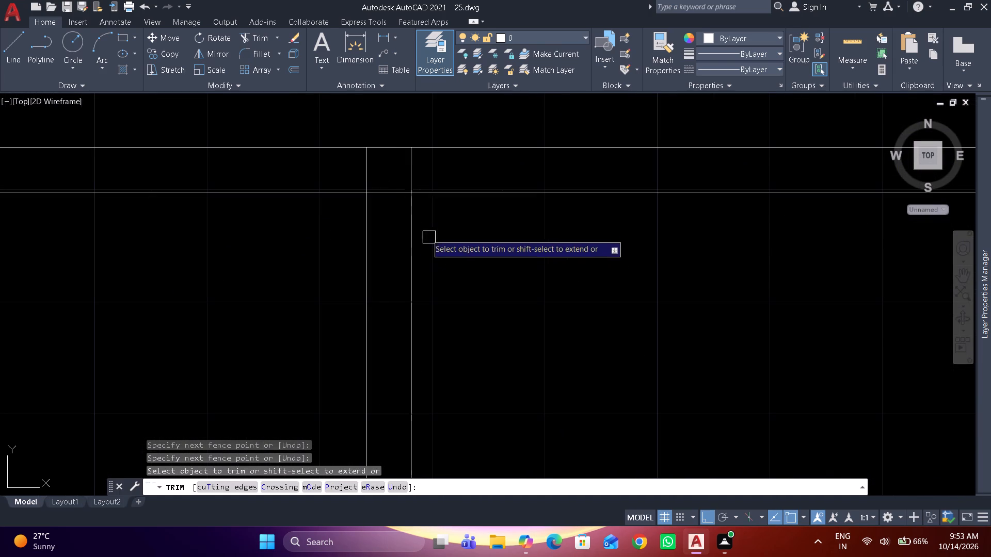
left_click_drag(353, 167, 398, 206)
scroll(398, 187, "down", 5)
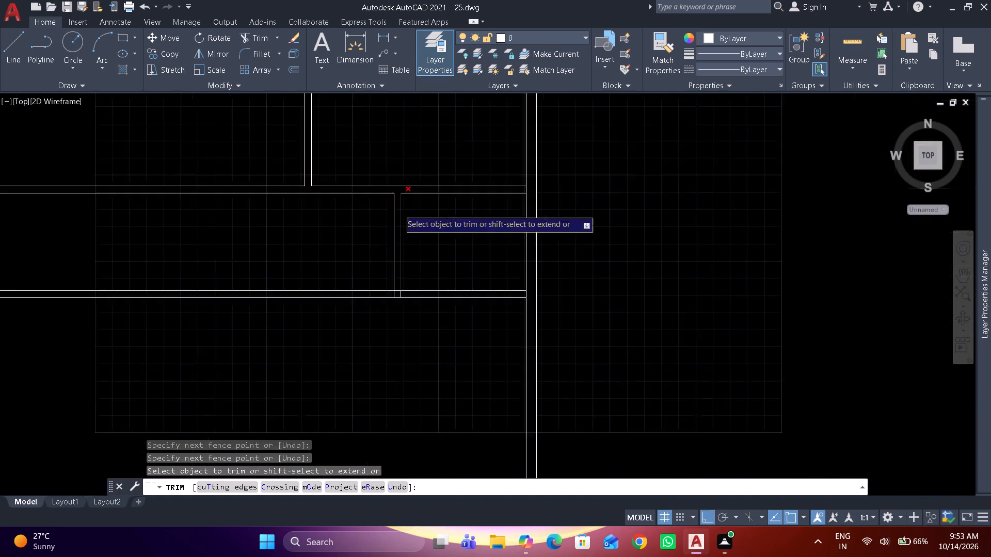
scroll(398, 272, "up", 5)
left_click_drag(349, 184, 420, 185)
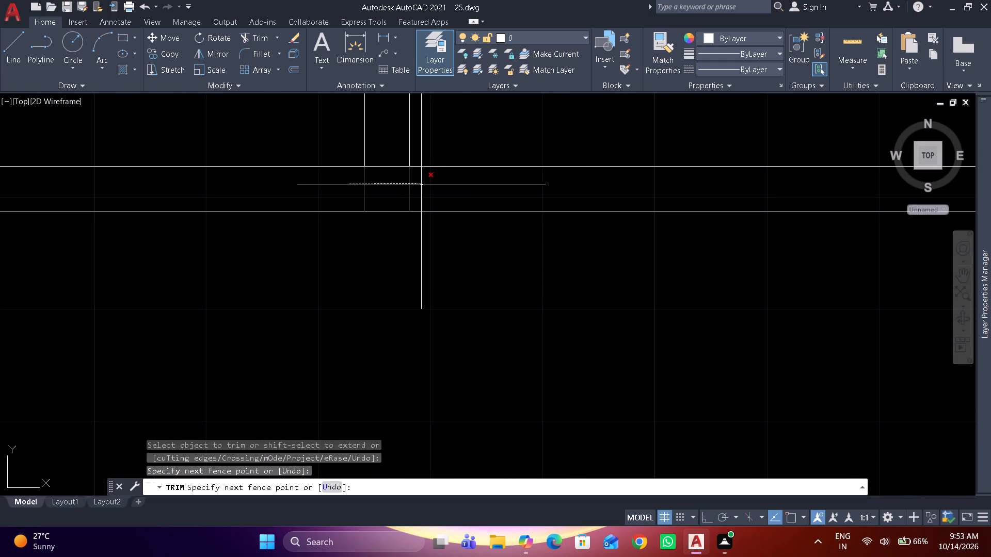
left_click_drag(420, 185, 395, 144)
key("space")
Offset the lower line of the second horizontal partition 14'6" downward.
scroll(409, 243, "down", 6)
middle_click_drag(435, 348, 500, 359)
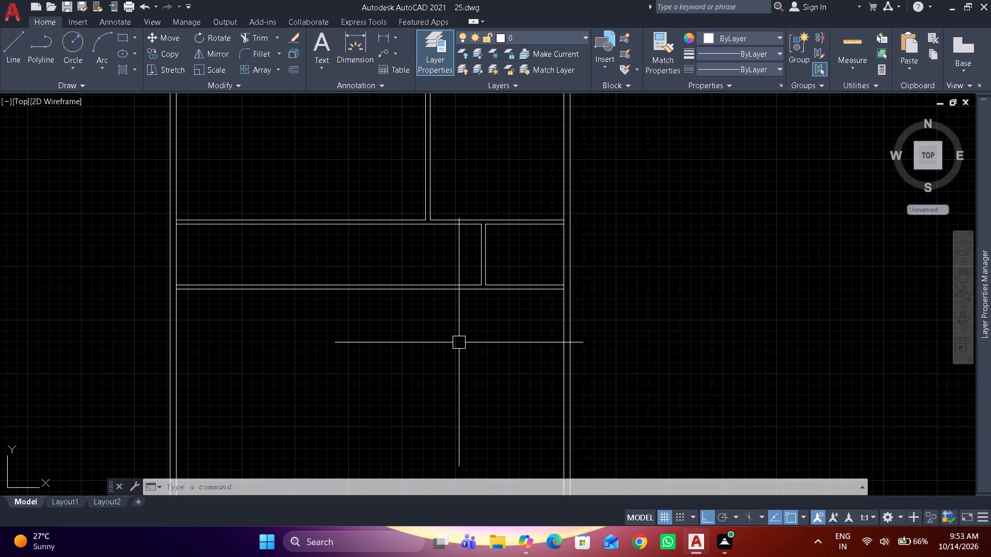
type("o 14'")
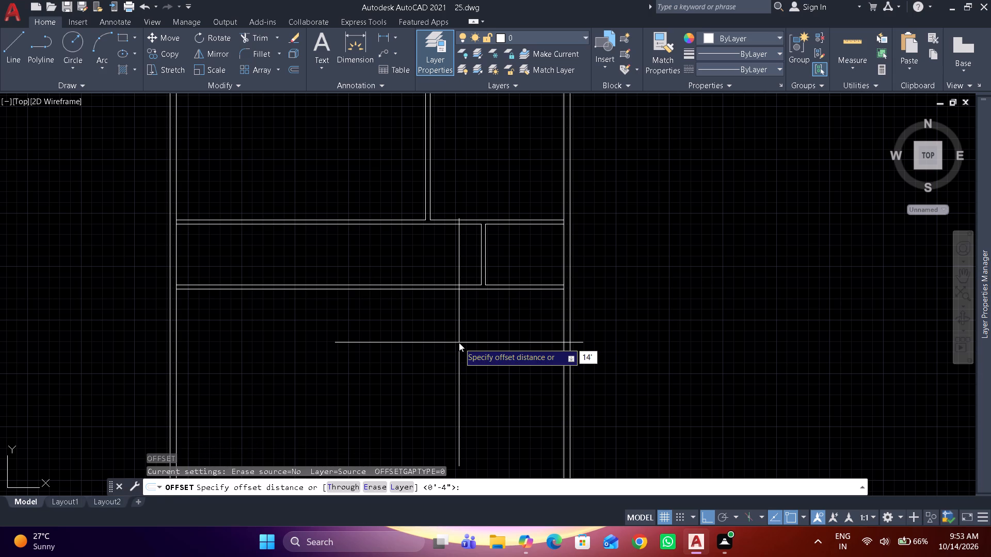
type("6\"")
key("space")
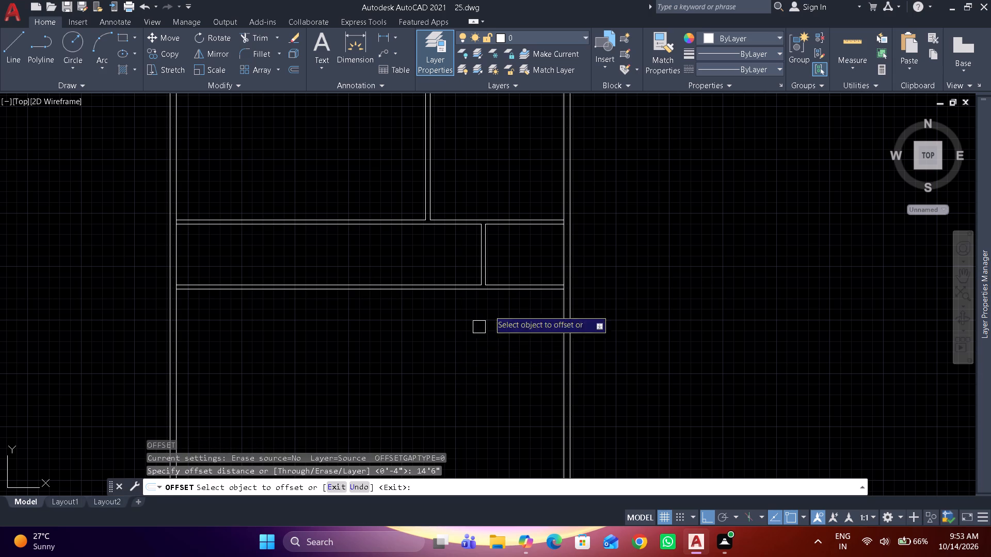
left_click(509, 293)
middle_click_drag(508, 342, 508, 252)
left_click(510, 278)
key("space")
Offset the new horizontal line 4" downward to give the third horizontal partition its thickness.
key("space")
type("4\"")
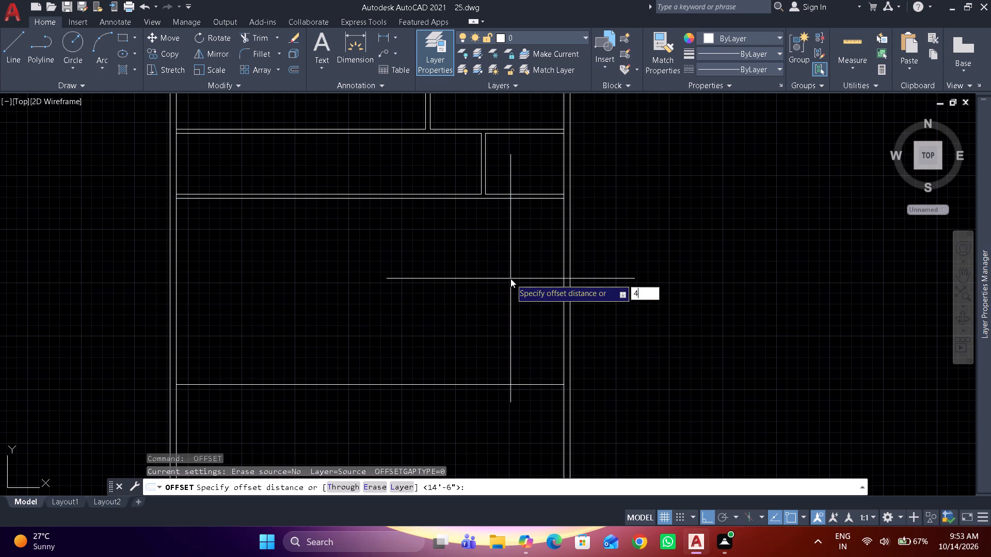
key("space")
left_click_drag(515, 387, 516, 403)
left_click(512, 425)
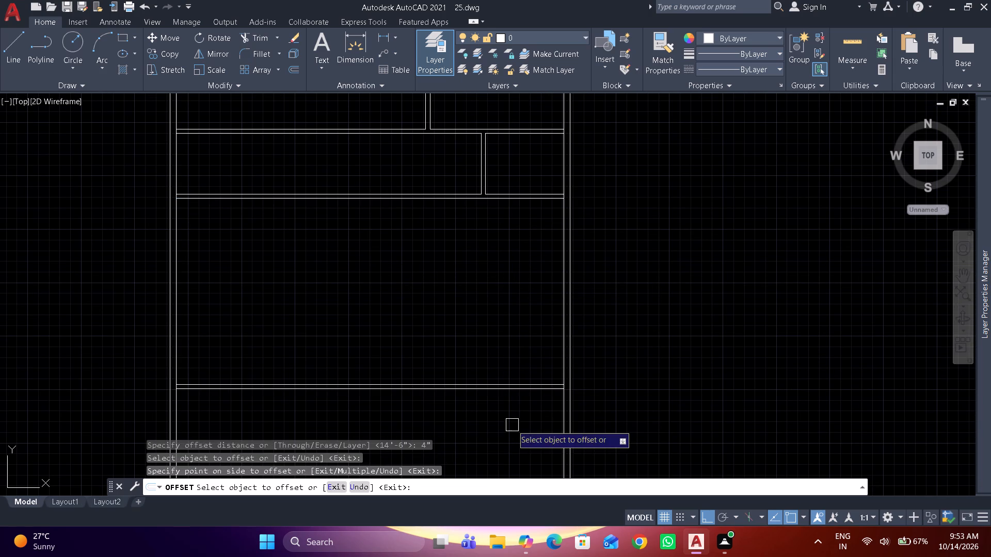
key("space")
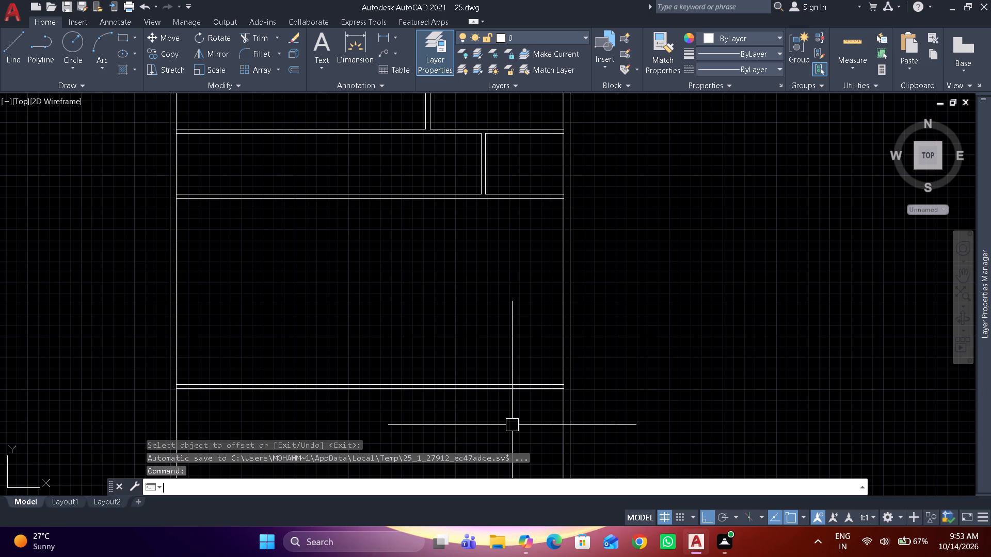
Offset the inner line of the right wall 12'11" to the left.
type("o")
key("space")
type("12'11\"")
key("space")
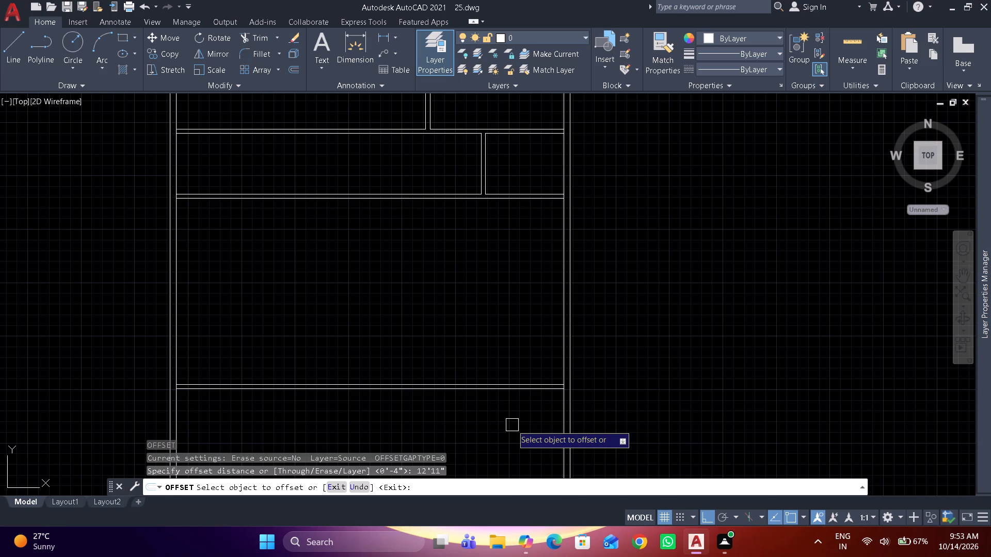
left_click(558, 307)
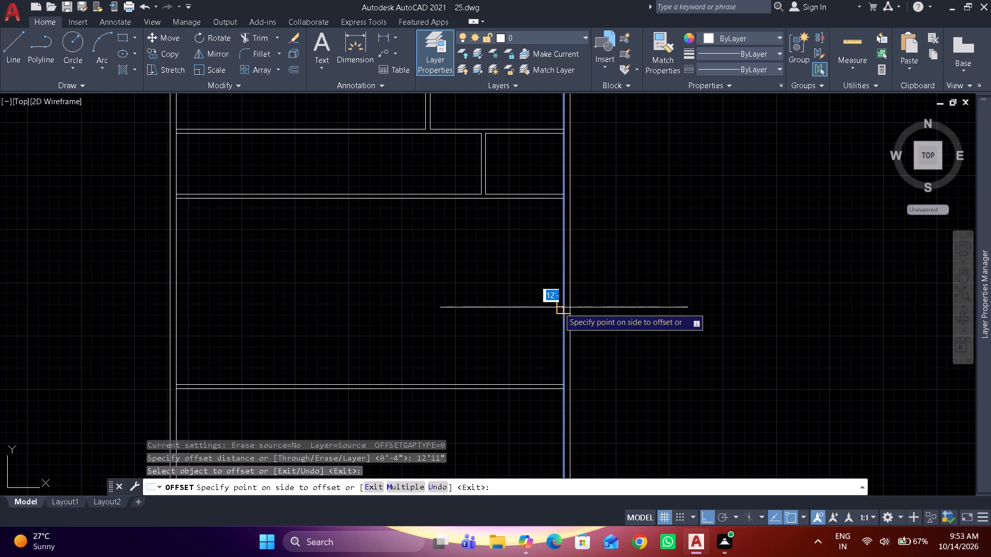
left_click(519, 312)
key("space")
Offset the new vertical line 4" to the left to give the partition its thickness.
key("space")
type("4\"")
key("space")
left_click_drag(399, 298, 361, 290)
left_click(301, 278)
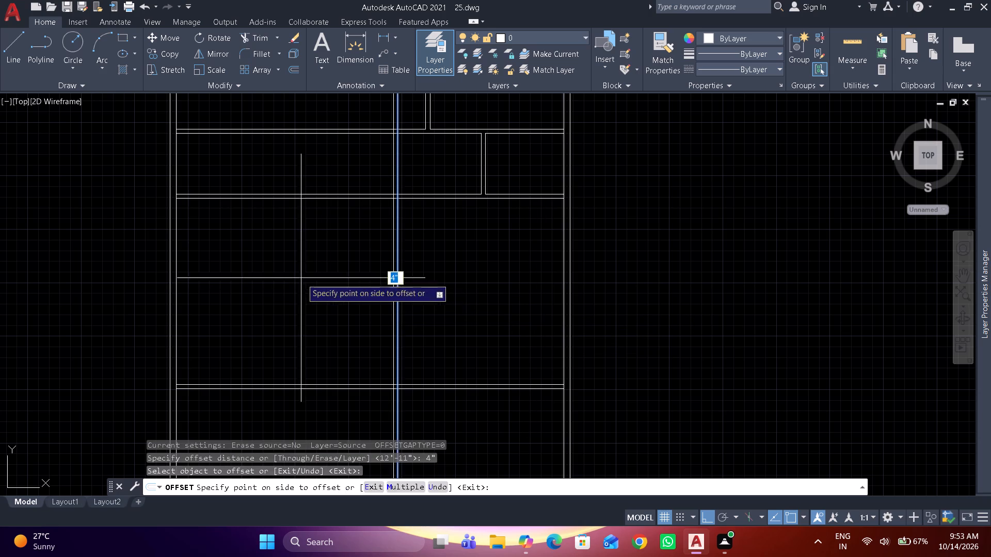
key("space")
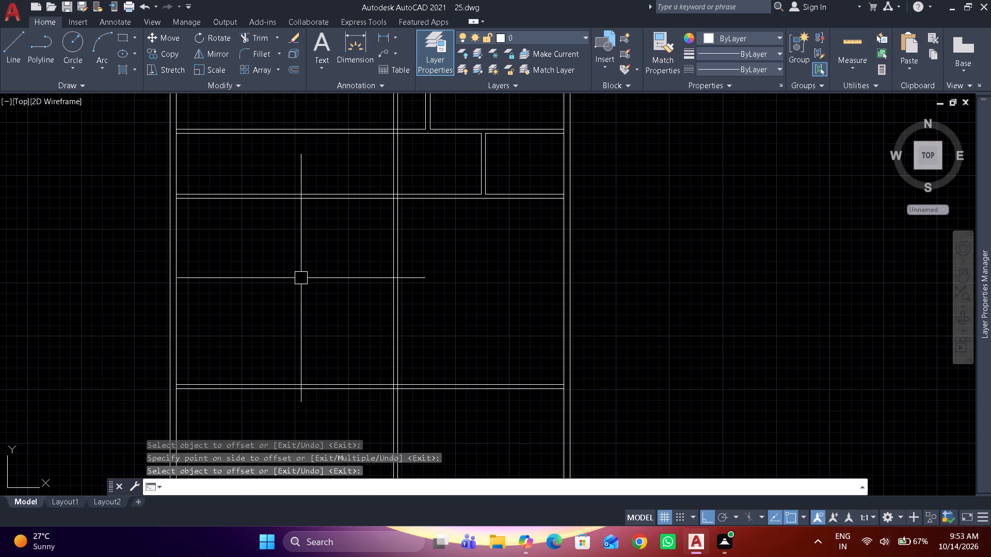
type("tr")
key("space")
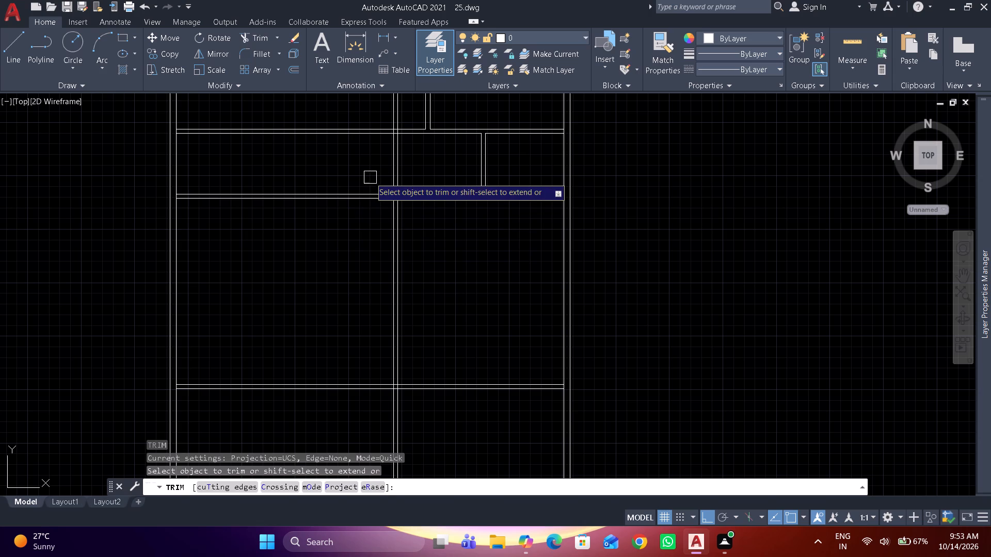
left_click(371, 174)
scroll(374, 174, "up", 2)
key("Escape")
Trim the new vertical partition's two lines above the lower line of the second horizontal partition.
scroll(418, 240, "up", 3)
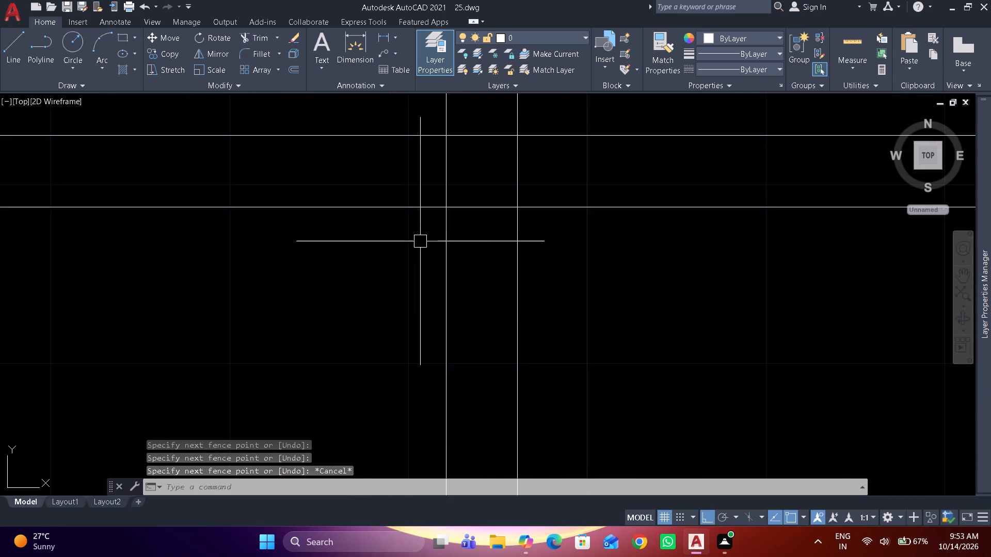
scroll(420, 241, "up", 4)
middle_click_drag(426, 257, 426, 266)
scroll(426, 258, "down", 3)
scroll(426, 266, "up", 2)
key("space")
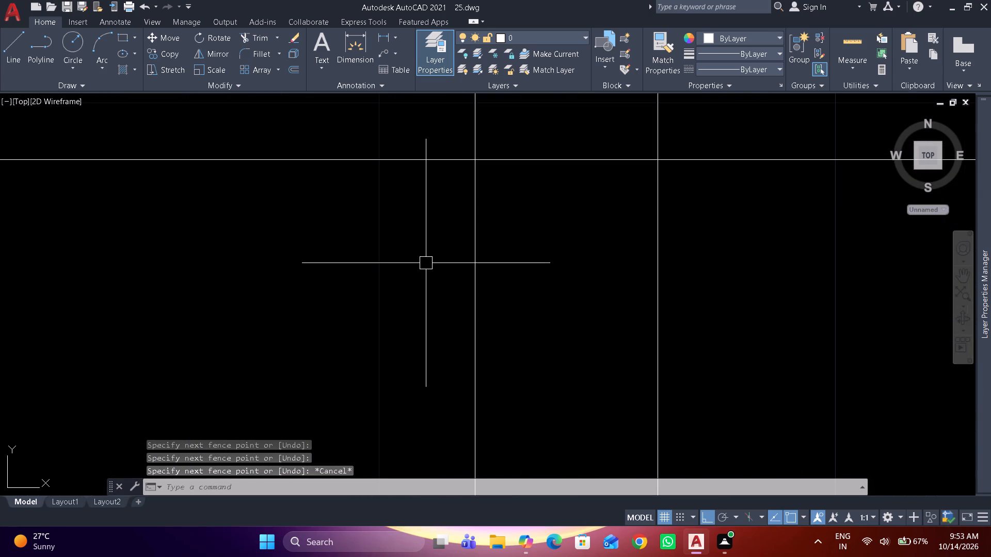
left_click_drag(446, 129, 460, 124)
left_click(707, 120)
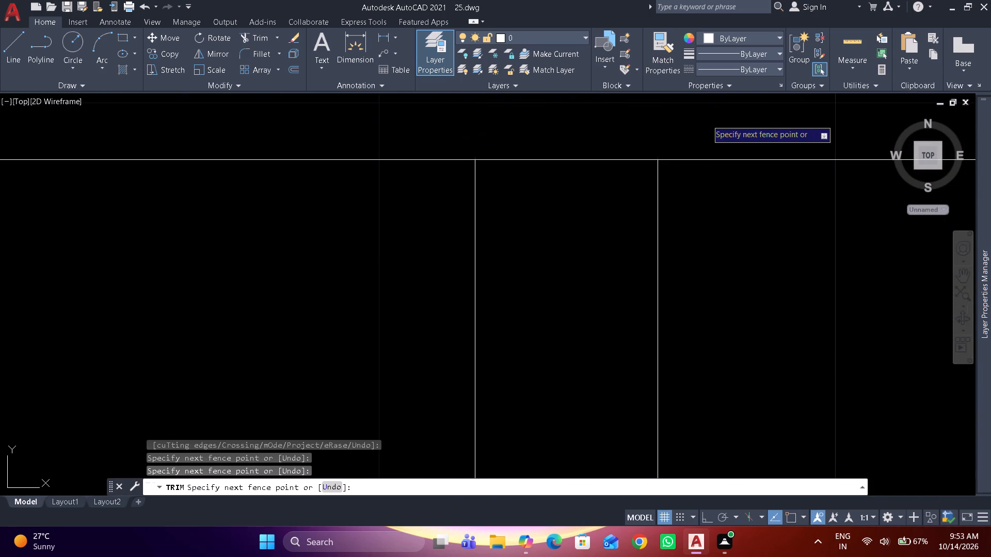
key("space")
Trim the vertical partition's two lines below the third horizontal partition.
scroll(595, 143, "down", 6)
middle_click_drag(609, 394, 460, 137)
scroll(465, 181, "down", 2)
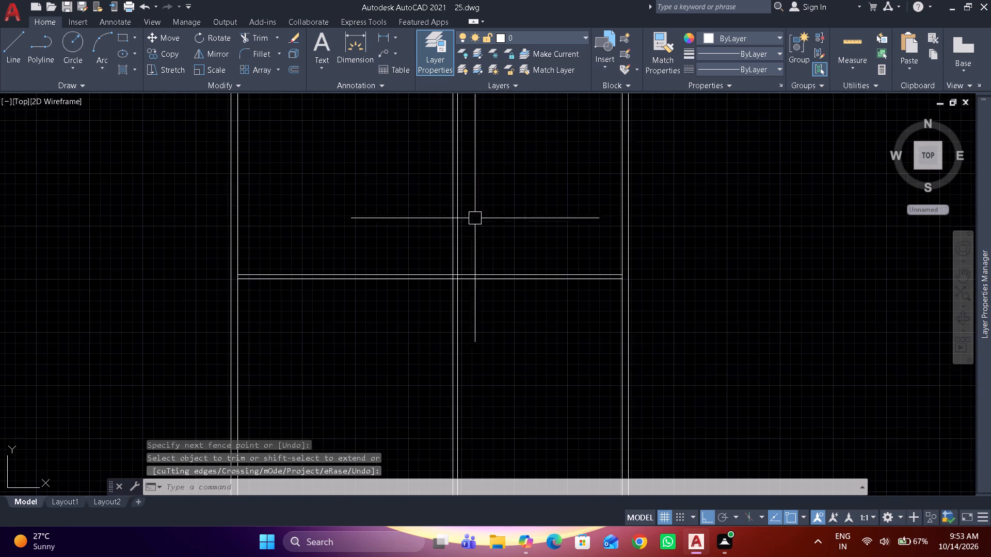
scroll(475, 220, "down", 1)
scroll(474, 244, "up", 5)
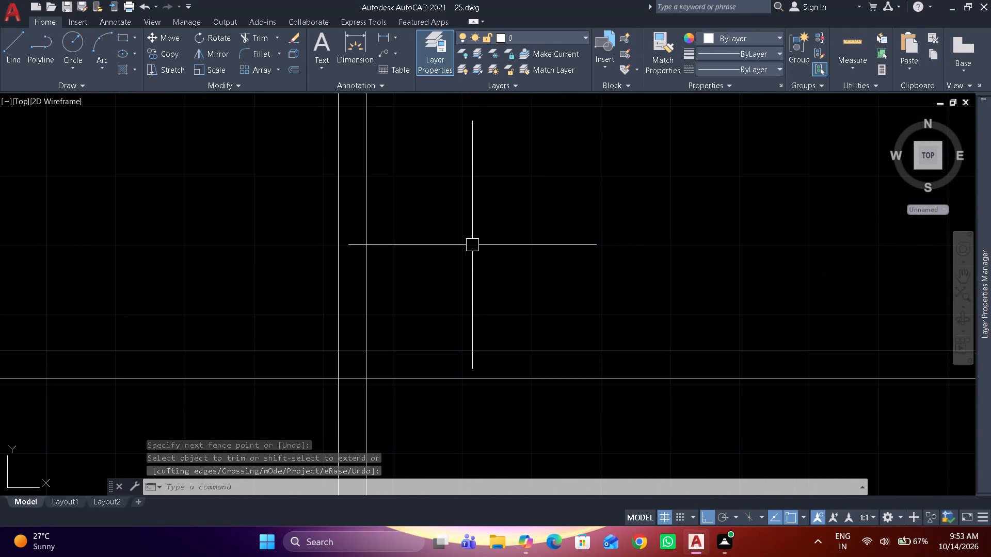
key("space")
left_click_drag(410, 402, 375, 415)
left_click(204, 422)
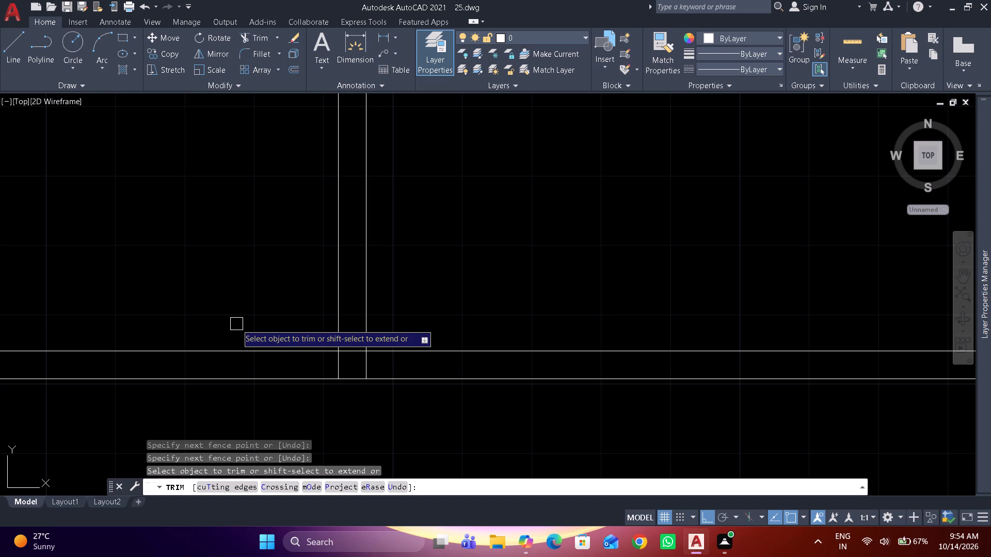
Trim the overlapping line pieces where the new vertical partition meets the third and second horizontal partitions to leave open wall junctions.
scroll(333, 368, "up", 3)
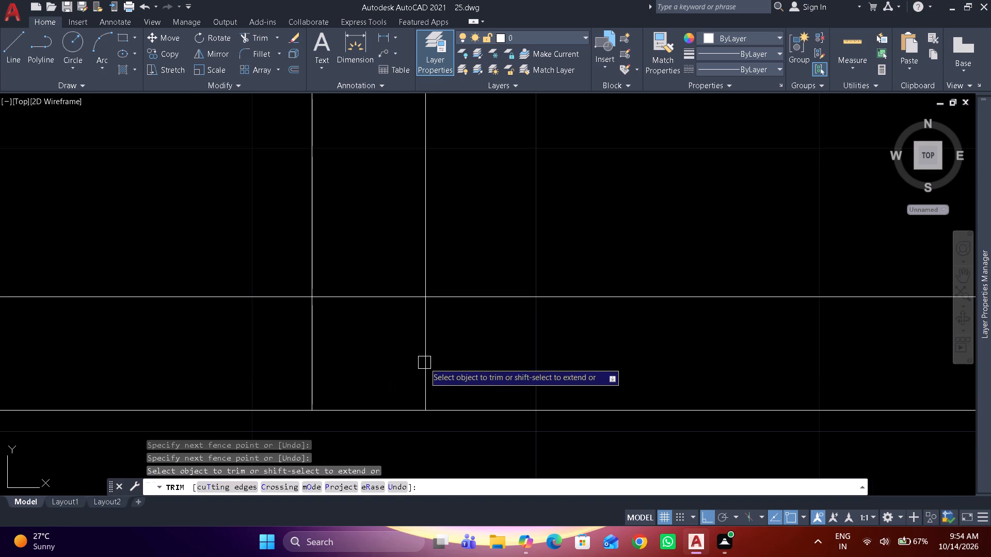
left_click_drag(451, 360, 374, 269)
scroll(374, 270, "down", 7)
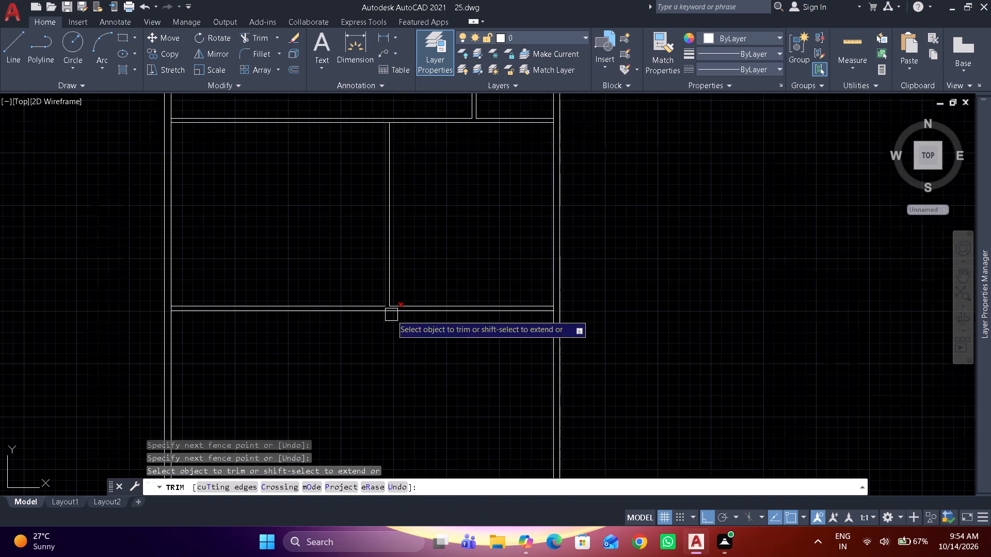
scroll(390, 108, "up", 6)
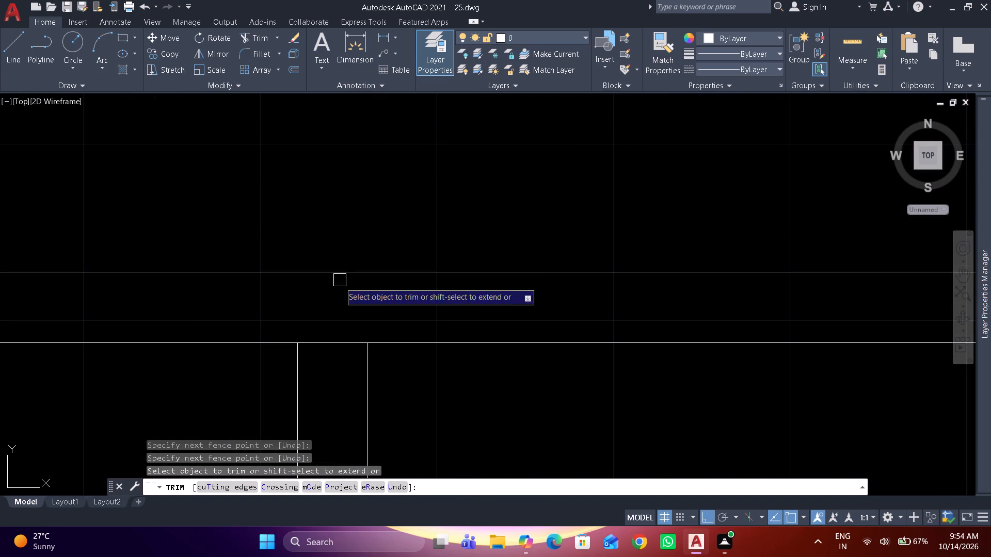
left_click_drag(339, 314, 339, 361)
scroll(338, 329, "down", 5)
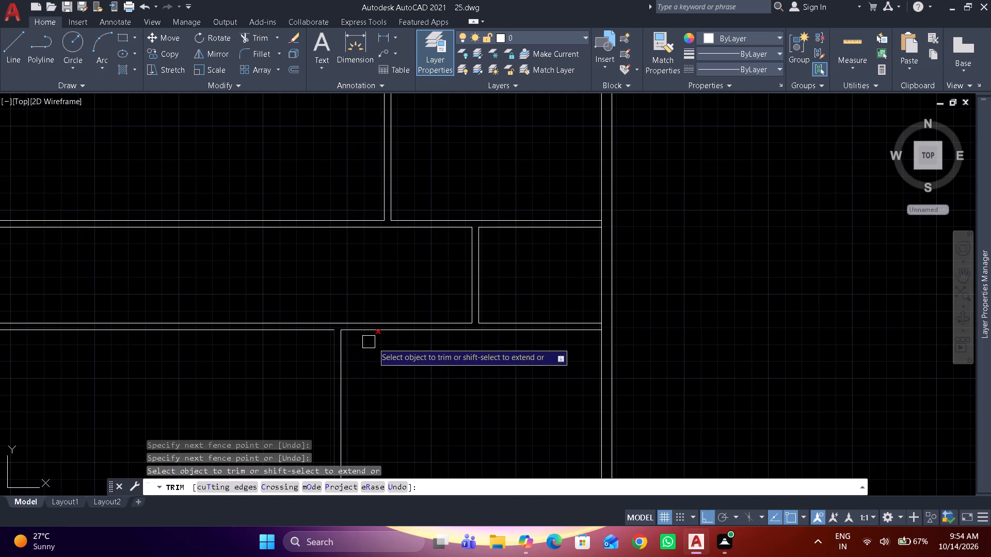
scroll(404, 283, "down", 2)
middle_click_drag(404, 283, 442, 253)
scroll(361, 305, "up", 1)
middle_click_drag(367, 317, 380, 289)
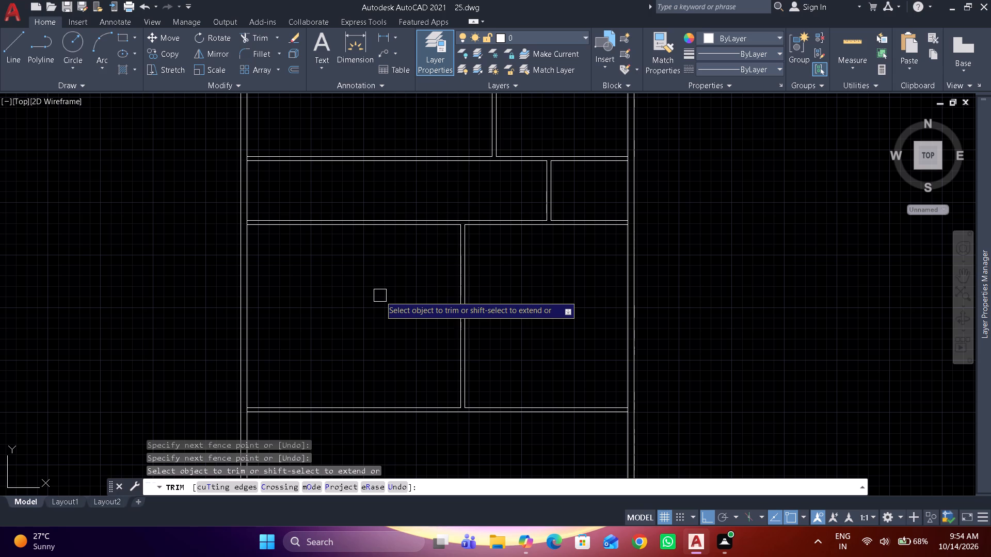
left_click(380, 296)
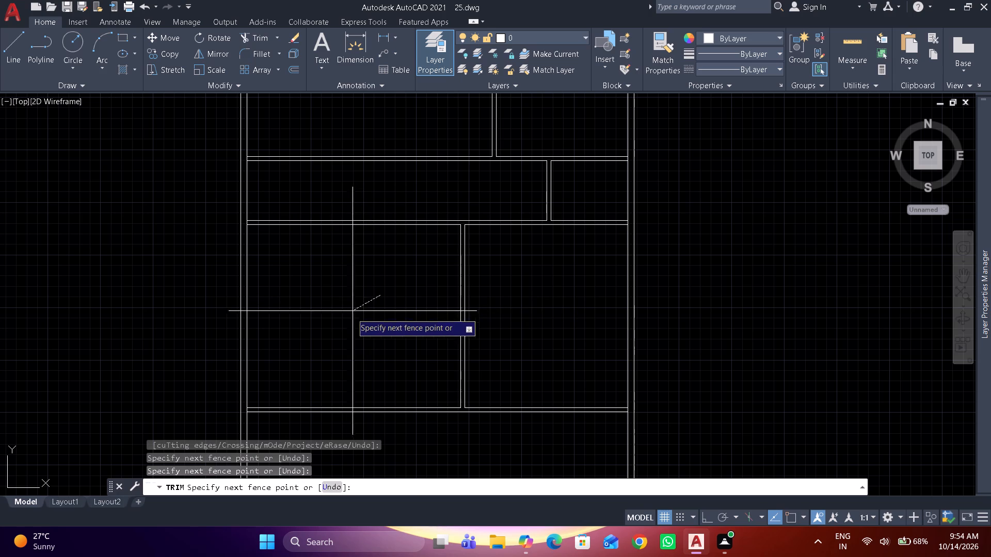
left_click(347, 320)
key("space")
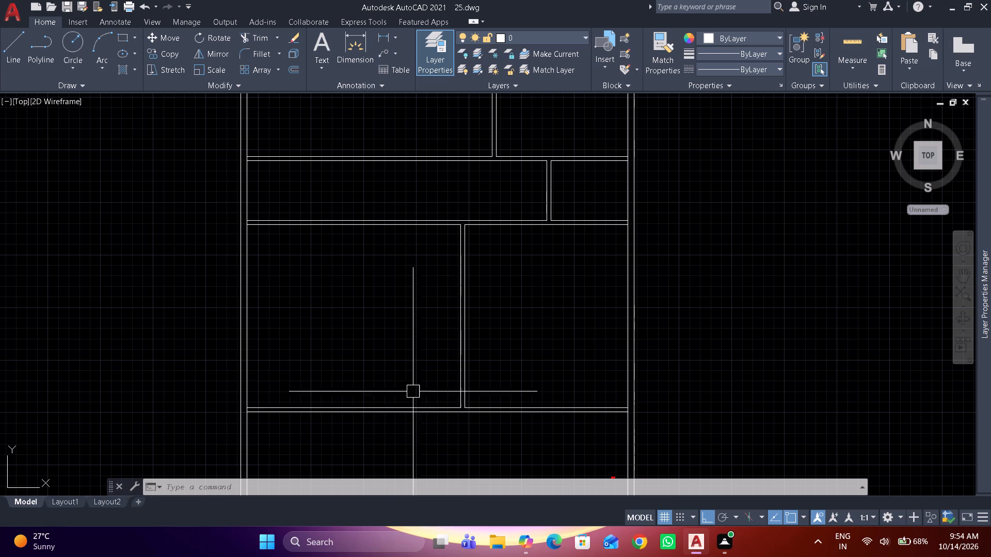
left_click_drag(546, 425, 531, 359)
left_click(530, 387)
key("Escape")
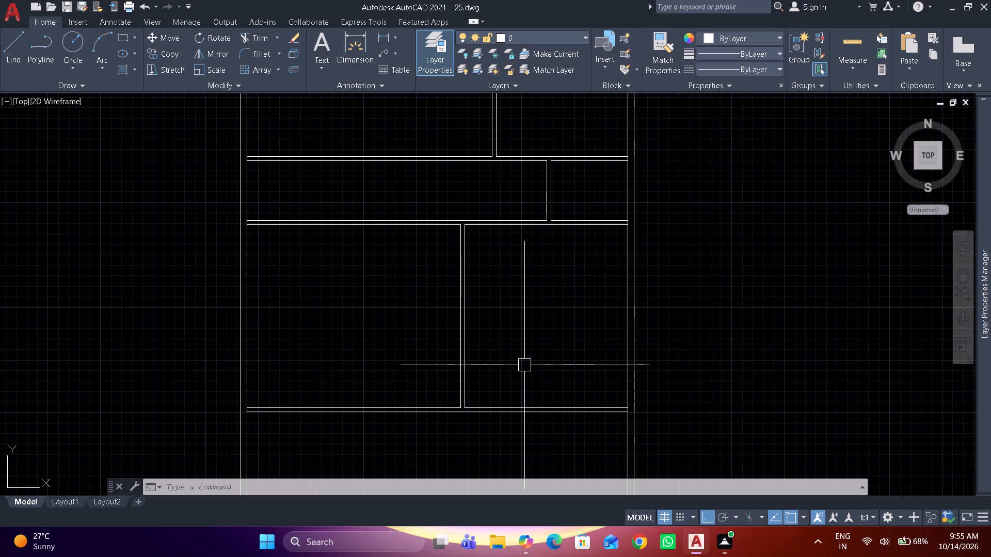
Offset the upper line of the third horizontal partition 7'6" upward inside the left-hand room.
scroll(409, 390, "up", 2)
middle_click_drag(411, 382, 488, 309)
key("o")
key("space")
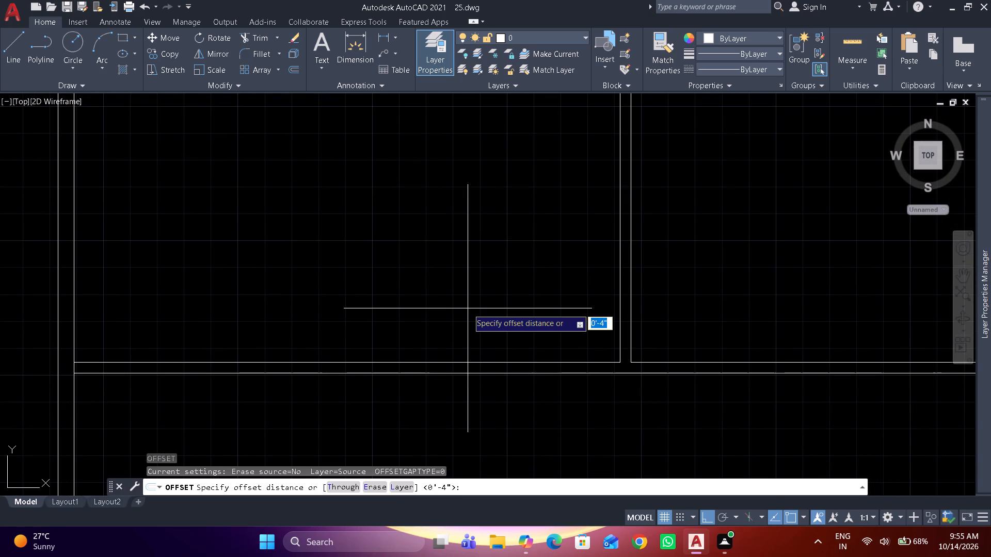
type("7'6\"")
key("space")
left_click_drag(468, 360, 468, 331)
left_click(476, 238)
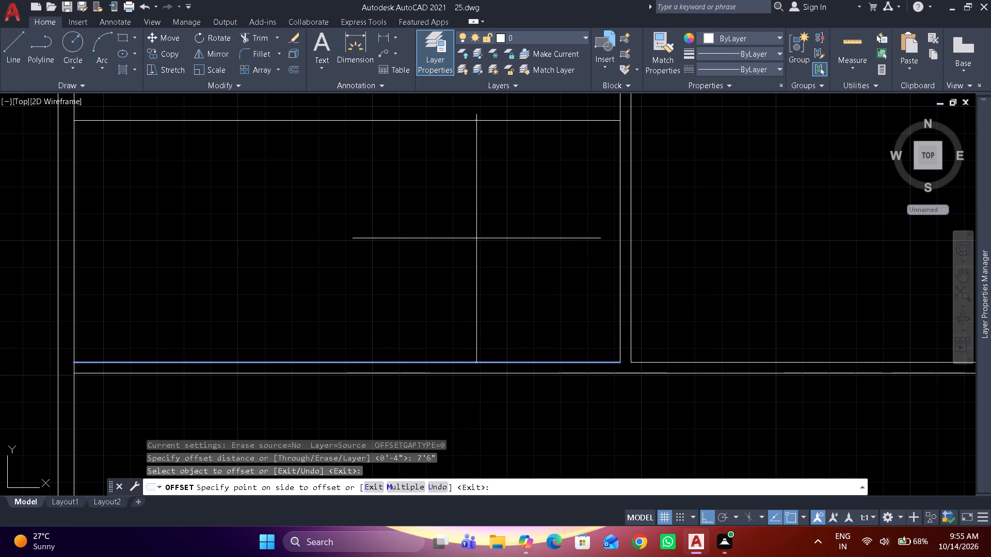
key("space")
Offset the new horizontal line 4" upward to give the left room's dividing partition its thickness.
key("space")
type("4\"")
key("space")
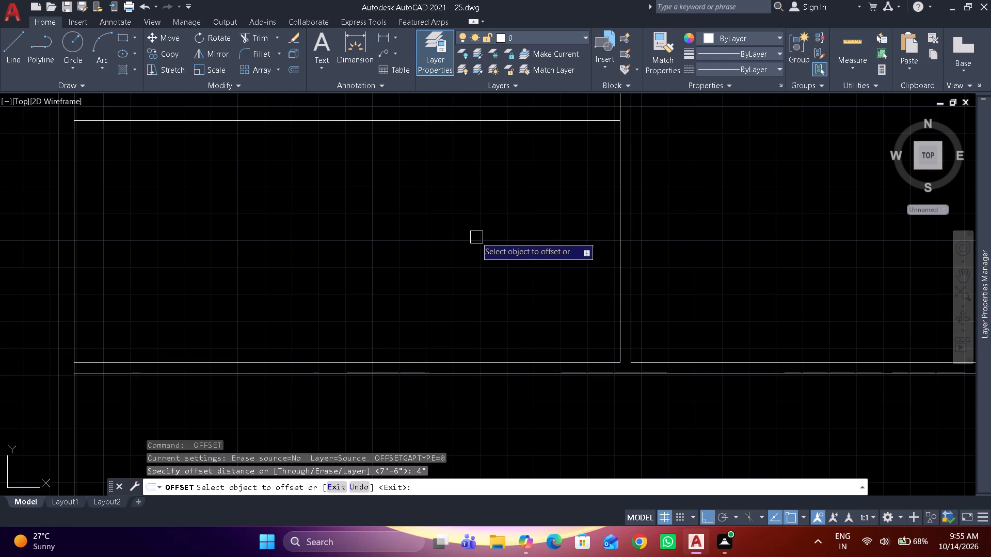
middle_click_drag(471, 202, 476, 343)
left_click_drag(468, 264, 467, 235)
left_click(467, 133)
key("space")
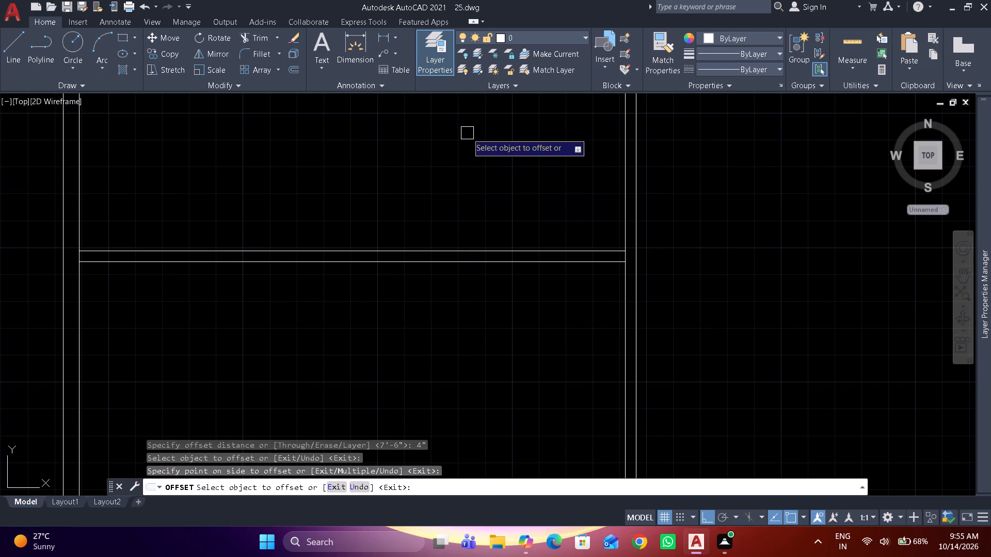
Offset the inner line of the left outer wall 6'1" to the right.
scroll(467, 163, "down", 3)
middle_click_drag(474, 232, 487, 250)
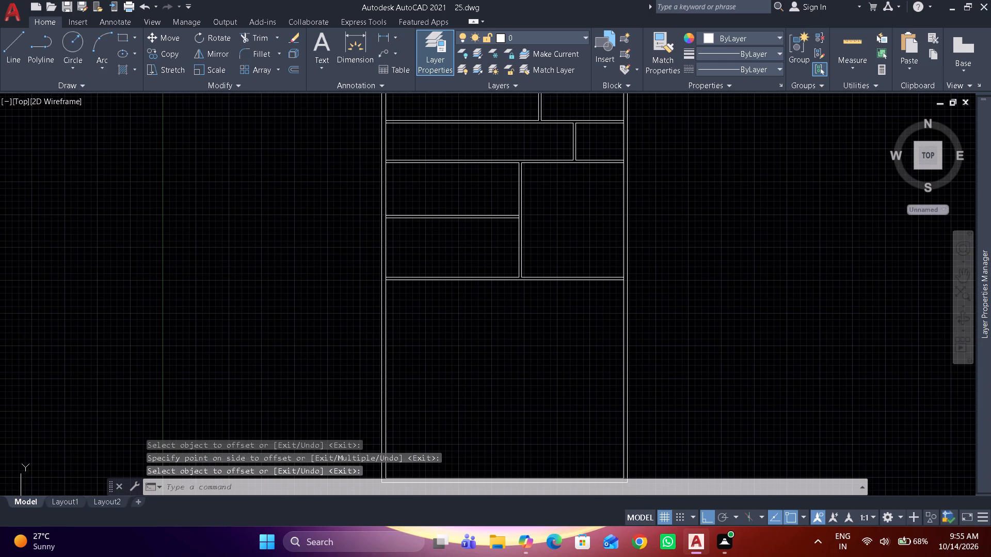
scroll(487, 248, "down", 1)
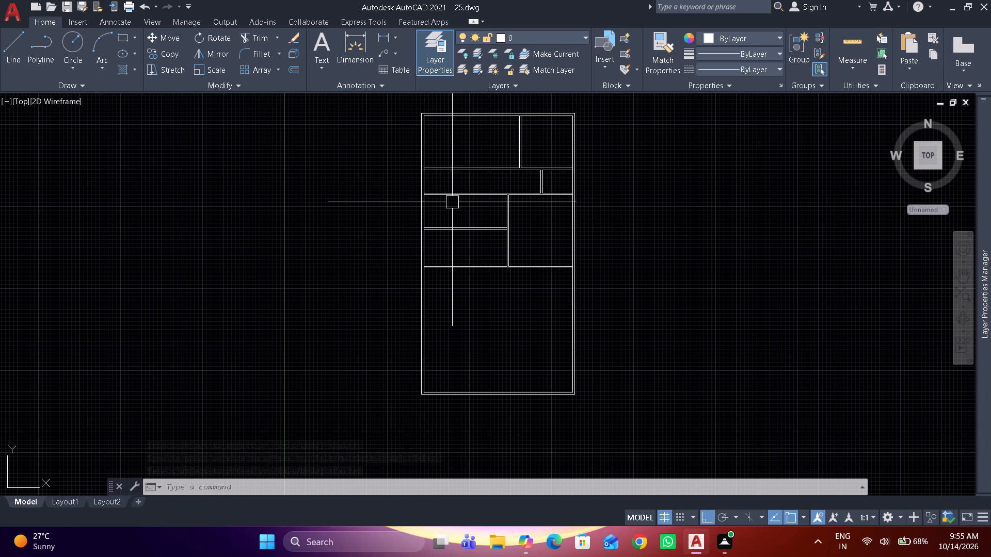
middle_click_drag(452, 202, 474, 281)
scroll(449, 242, "up", 1)
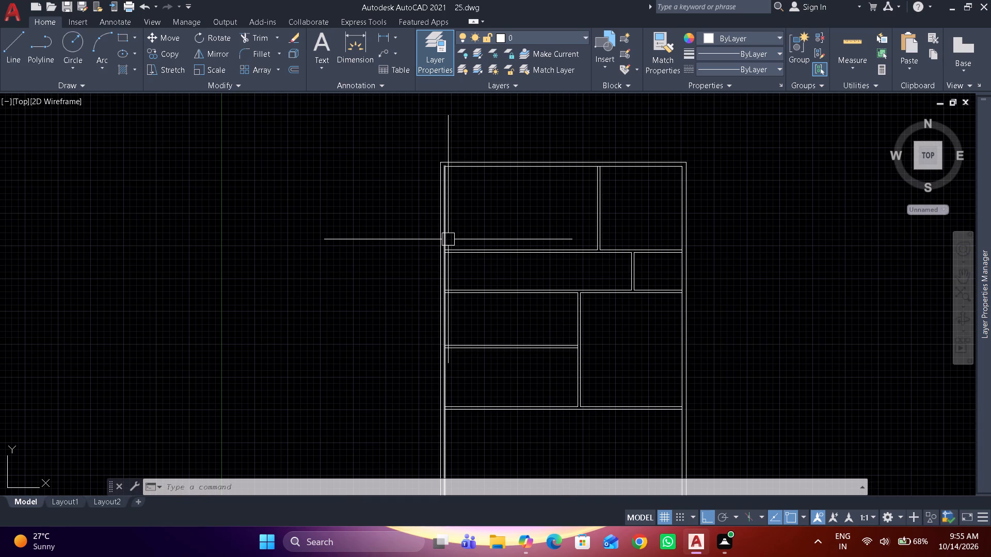
scroll(469, 290, "up", 2)
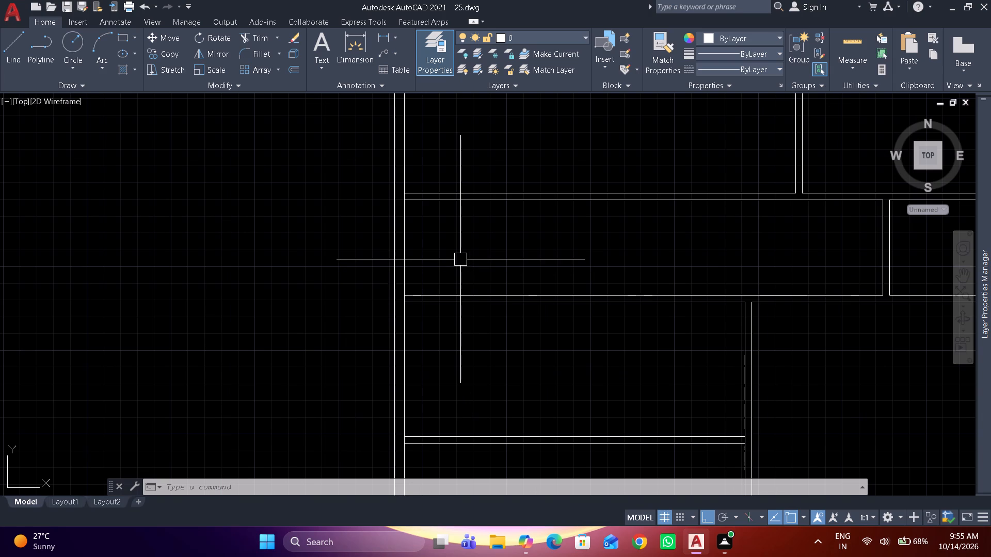
scroll(458, 258, "up", 1)
middle_click_drag(409, 251, 412, 266)
type("o 6'1\"")
key("space")
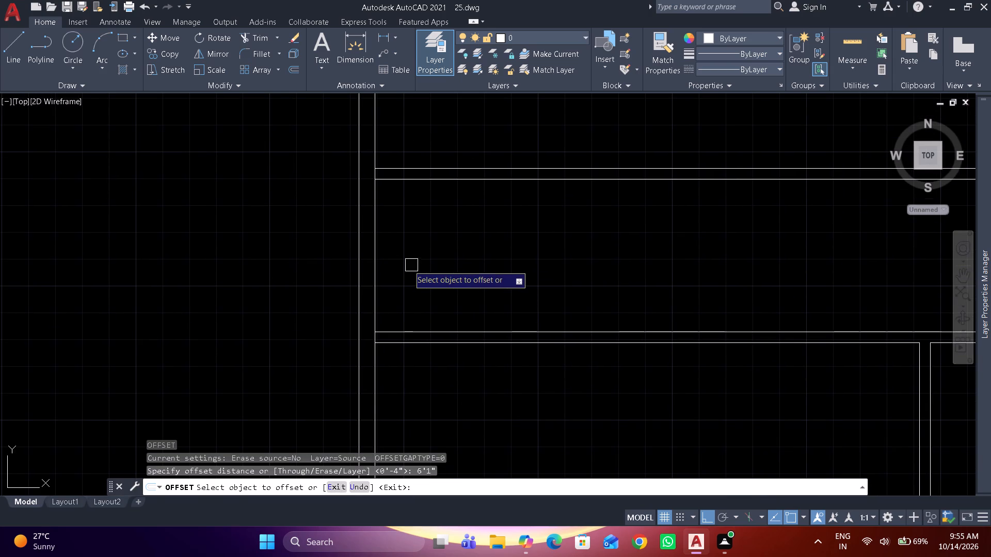
left_click_drag(378, 268, 421, 256)
left_click(632, 241)
key("space")
Offset the new vertical line 4" to the right to give the partition its thickness.
key("space")
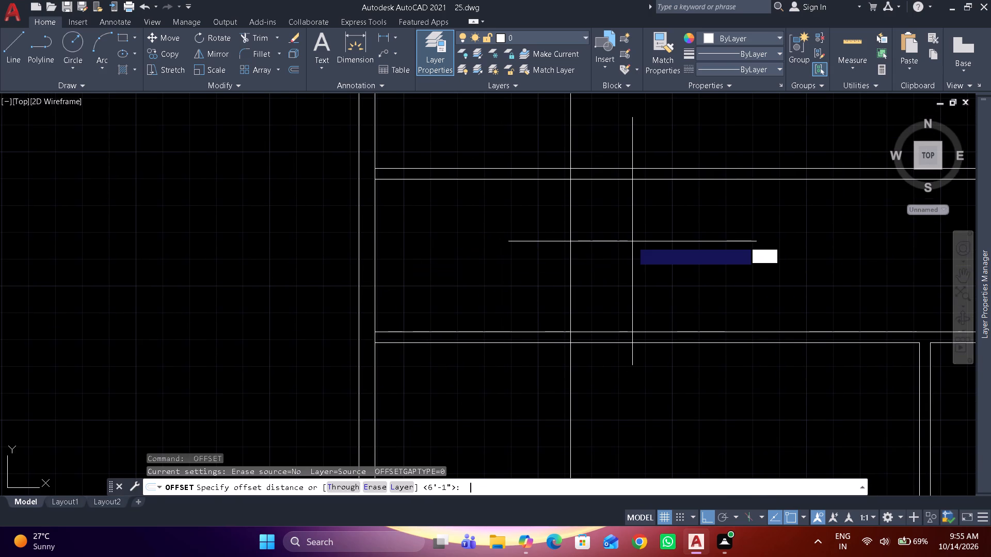
type("4\"")
key("space")
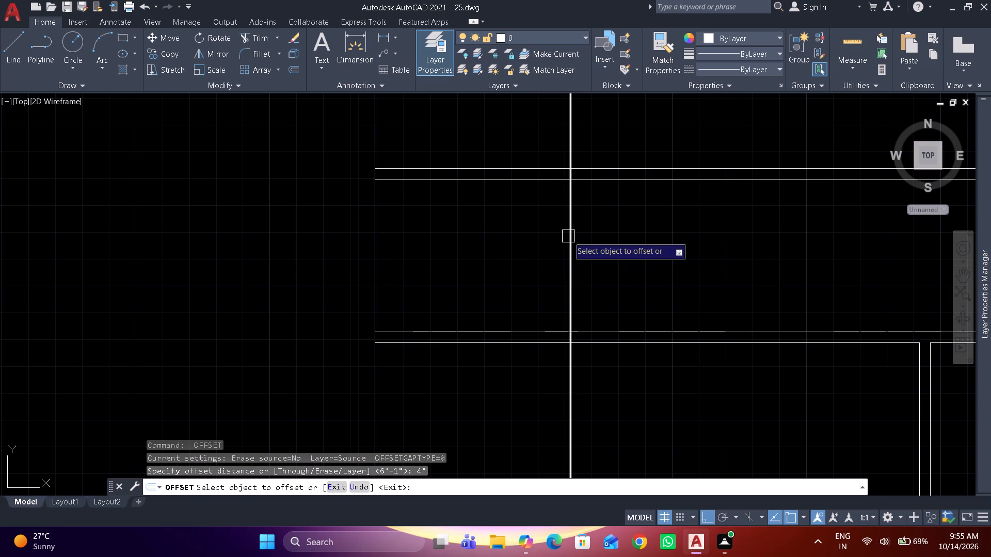
left_click_drag(568, 236, 592, 232)
left_click(672, 237)
key("space")
Trim the new vertical partition's two lines above the first and below the second horizontal partition.
type("tr")
key("space")
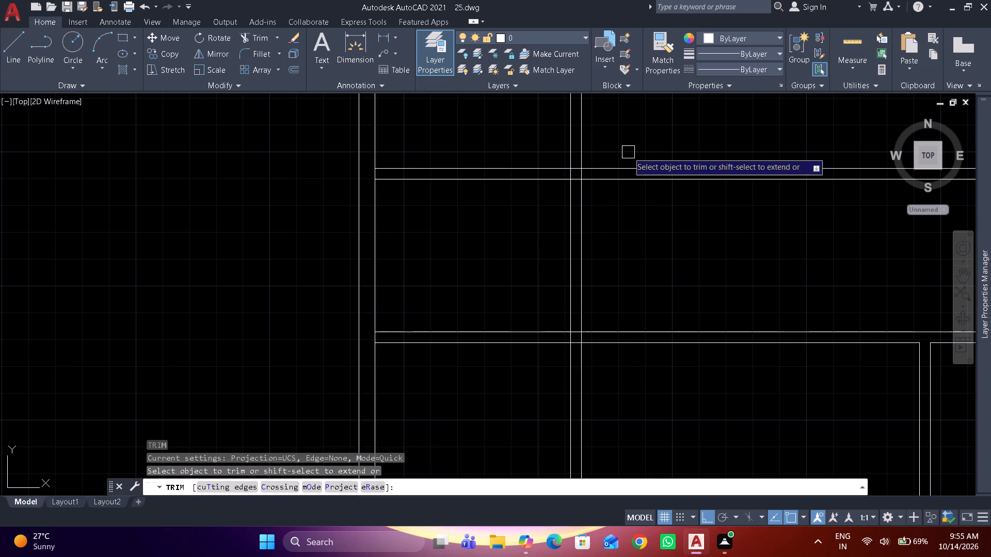
left_click_drag(621, 142, 592, 139)
left_click(512, 130)
left_click_drag(549, 384, 578, 384)
left_click(648, 388)
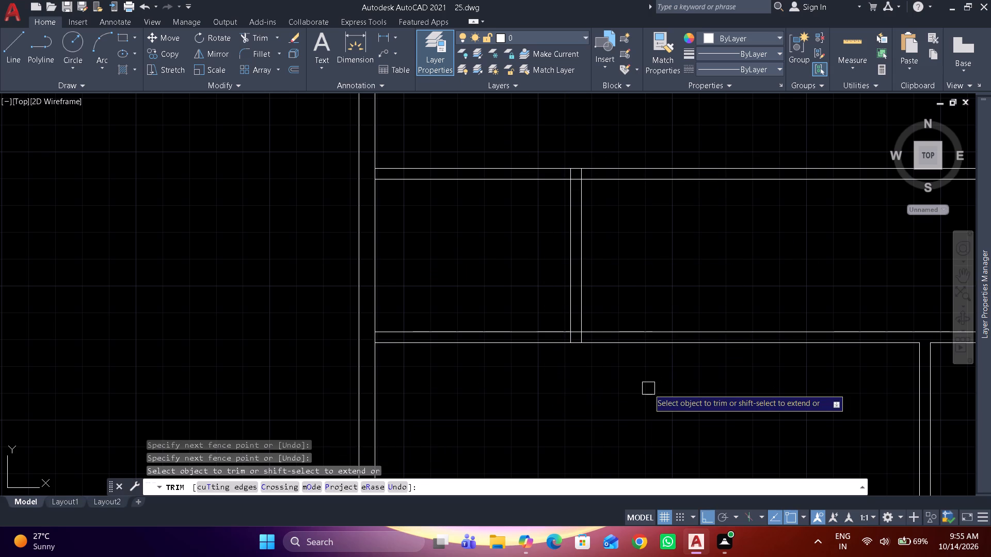
Trim the overlapping line pieces where the new vertical partition meets the second and first horizontal partitions to leave open wall junctions.
scroll(653, 371, "down", 2)
middle_click_drag(653, 370, 515, 368)
scroll(513, 367, "up", 1)
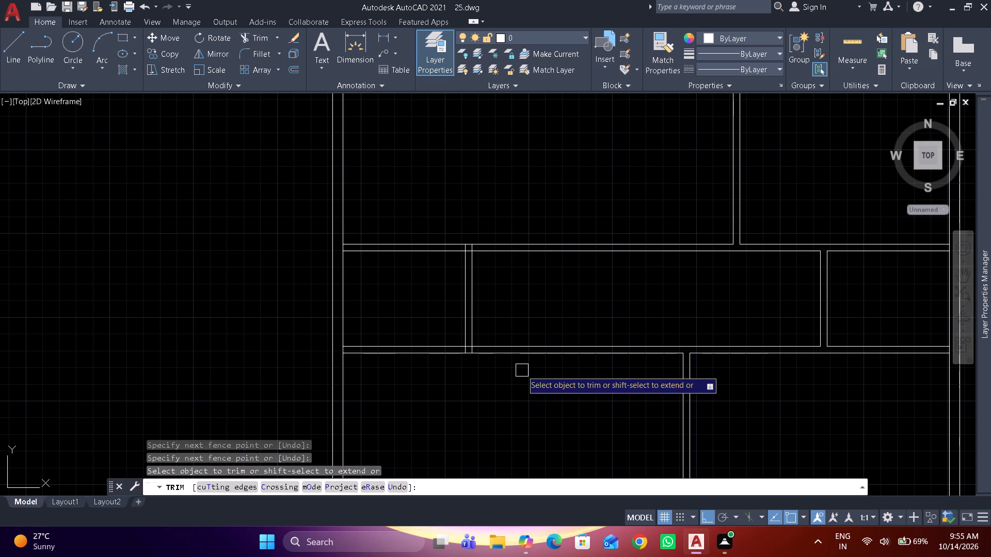
left_click_drag(575, 375, 563, 304)
key("Escape")
key("space")
scroll(508, 349, "up", 2)
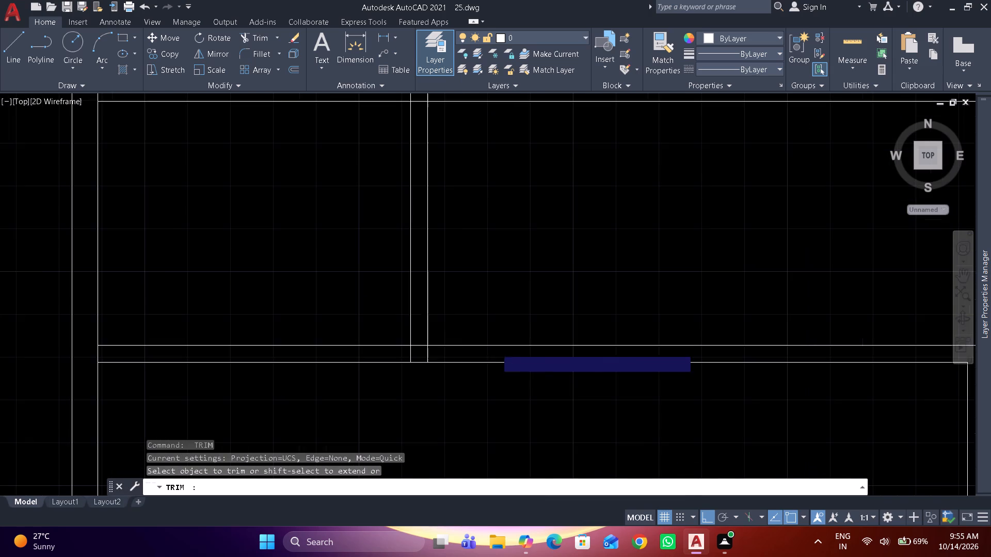
scroll(475, 347, "up", 2)
left_click_drag(312, 371, 367, 326)
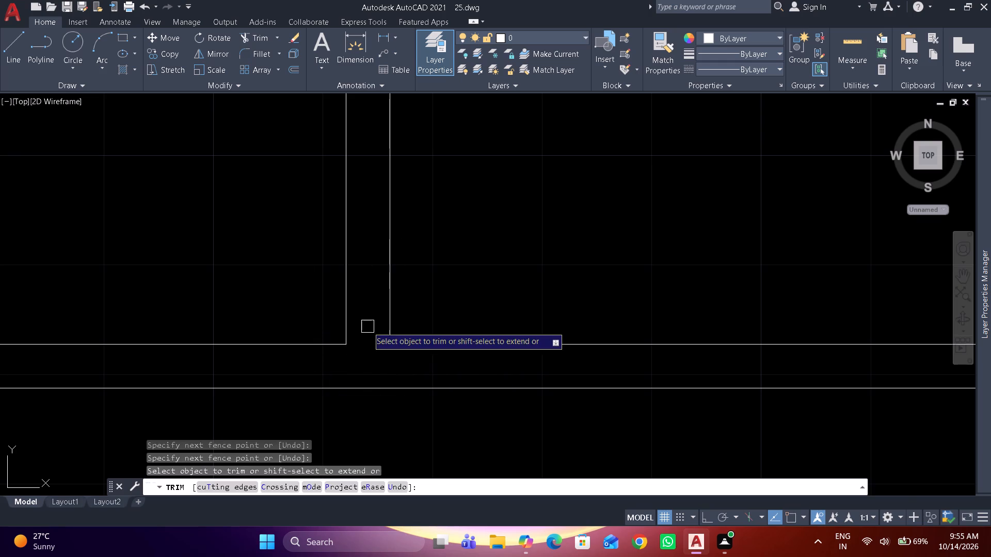
scroll(367, 326, "down", 3)
scroll(357, 158, "up", 4)
left_click_drag(347, 248, 478, 242)
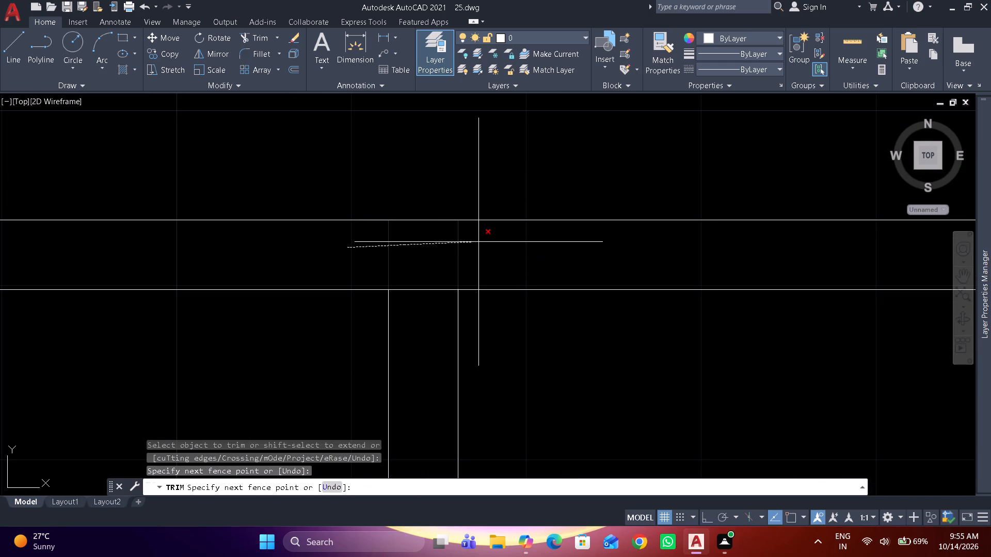
left_click_drag(478, 242, 415, 316)
scroll(433, 265, "down", 7)
scroll(587, 315, "up", 2)
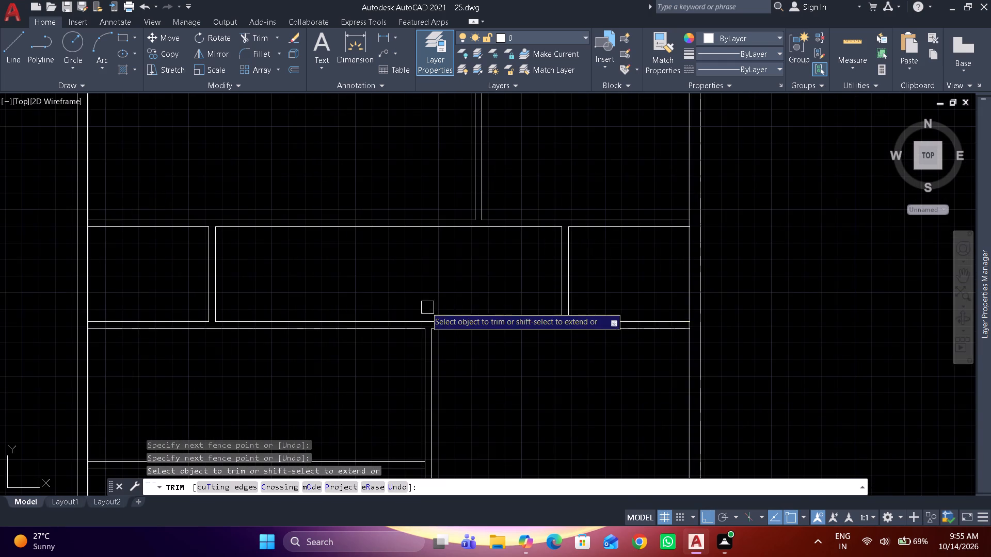
scroll(410, 302, "up", 1)
key("space")
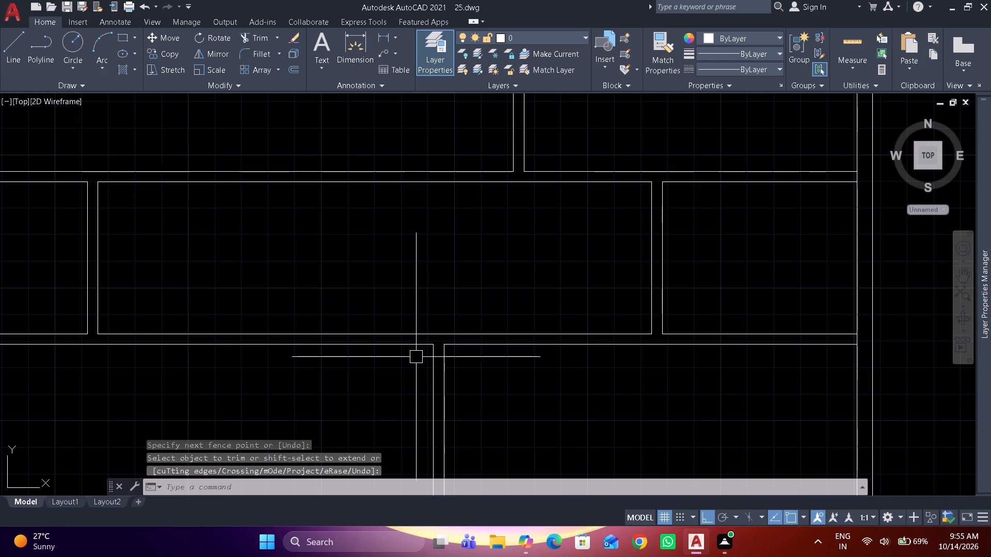
Extend the two lines of the vertical partition between the lower rooms up to the second horizontal partition's upper line.
type("ex")
key("space")
left_click_drag(417, 374, 500, 379)
key("space")
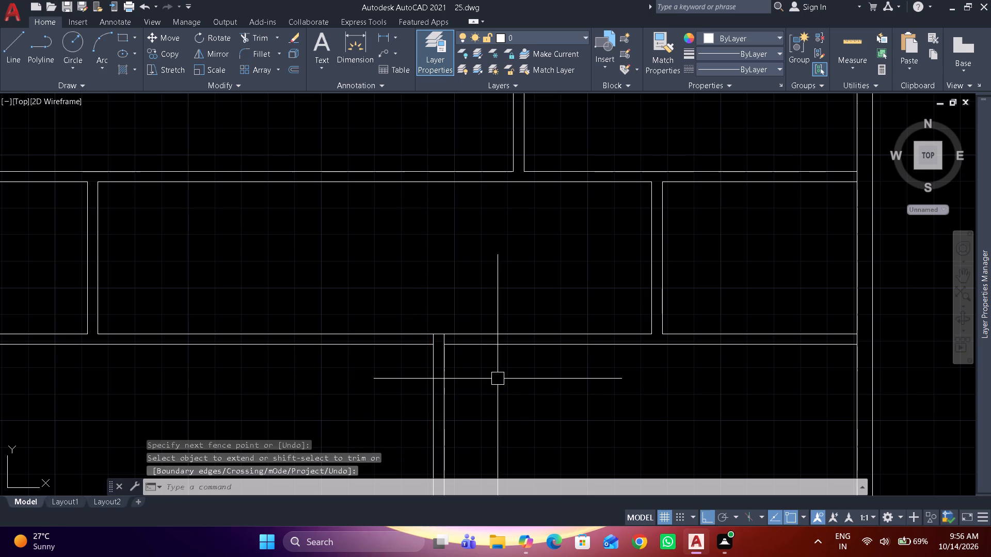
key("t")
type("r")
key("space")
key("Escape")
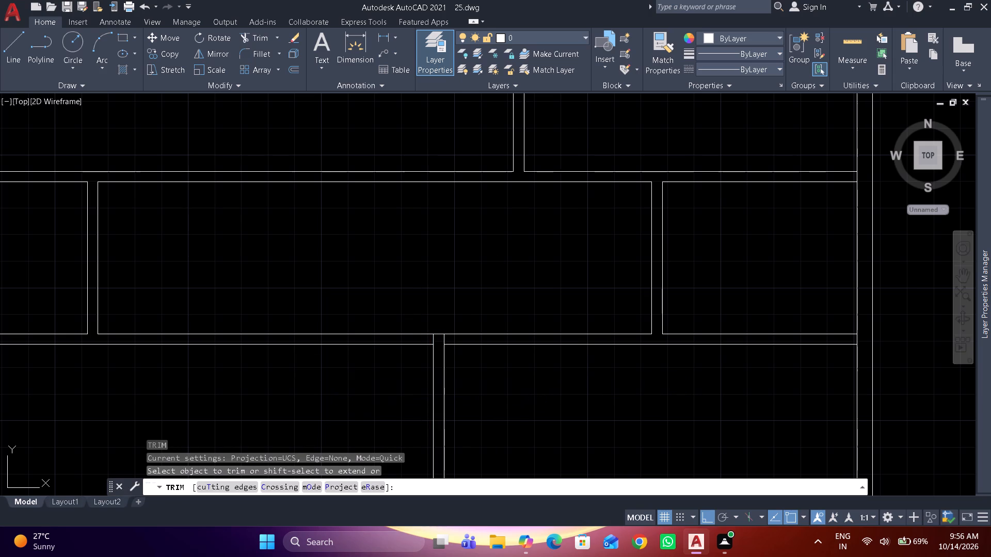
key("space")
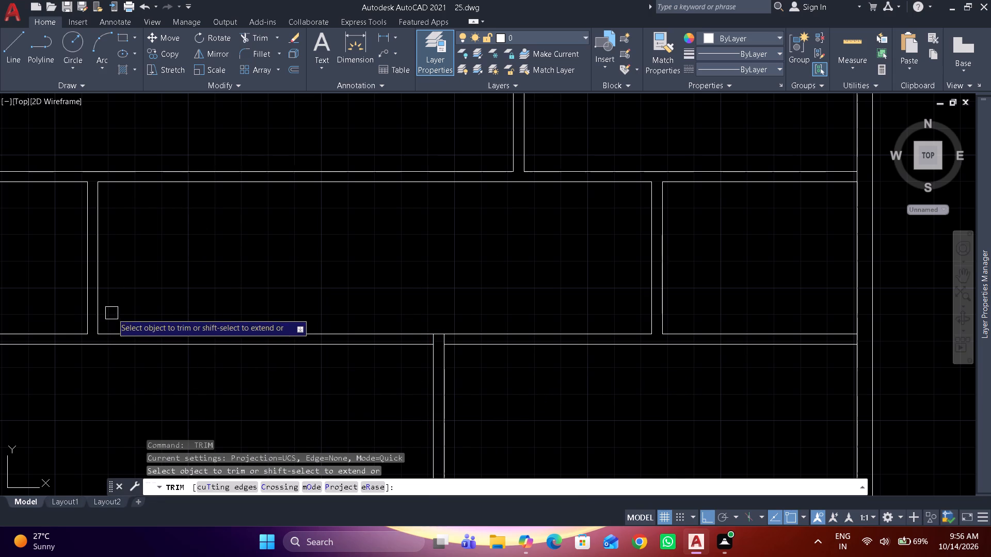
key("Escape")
Extend the right line of the short left vertical partition down to the second horizontal partition's lower line.
type("ex")
key("space")
left_click_drag(98, 323, 147, 297)
key("space")
Trim both lines of the second horizontal partition between the short left partition and the vertical partition of the lower rooms.
type("tr")
key("space")
left_click_drag(218, 291, 210, 404)
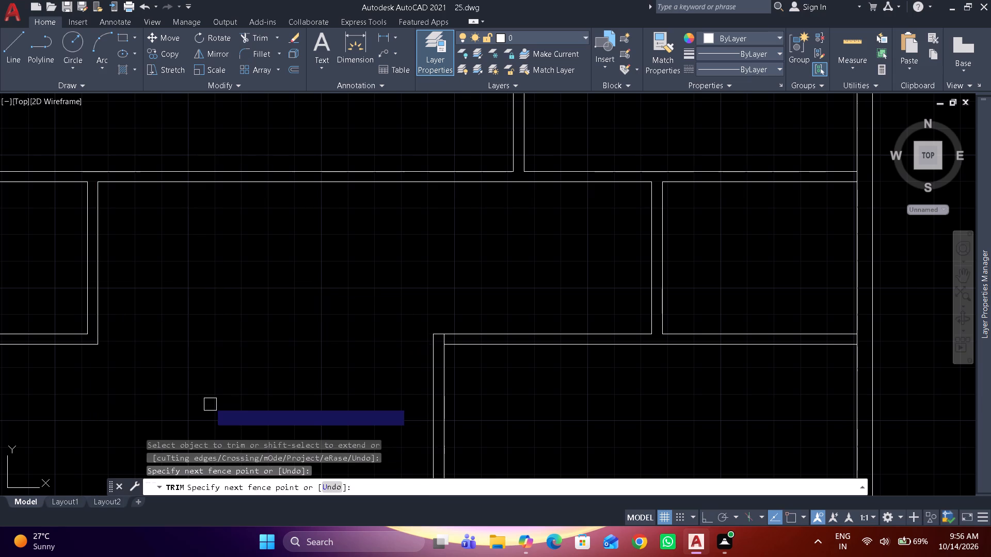
key("space")
Extend the two lines of the lower rooms' vertical partition down to the lower line of the third horizontal partition.
scroll(273, 319, "down", 4)
middle_click_drag(273, 319, 476, 235)
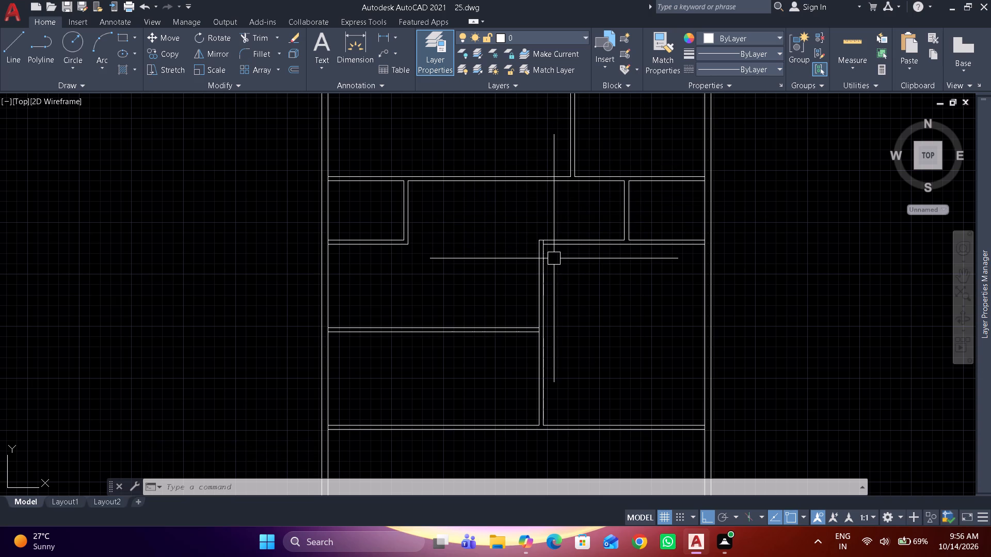
scroll(548, 294, "down", 1)
middle_click_drag(544, 337, 537, 304)
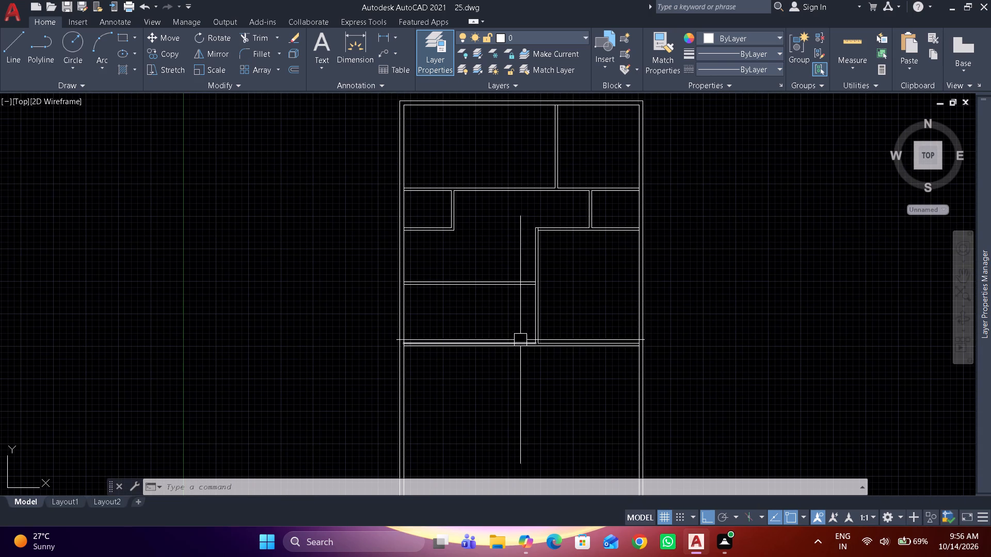
scroll(516, 347, "up", 3)
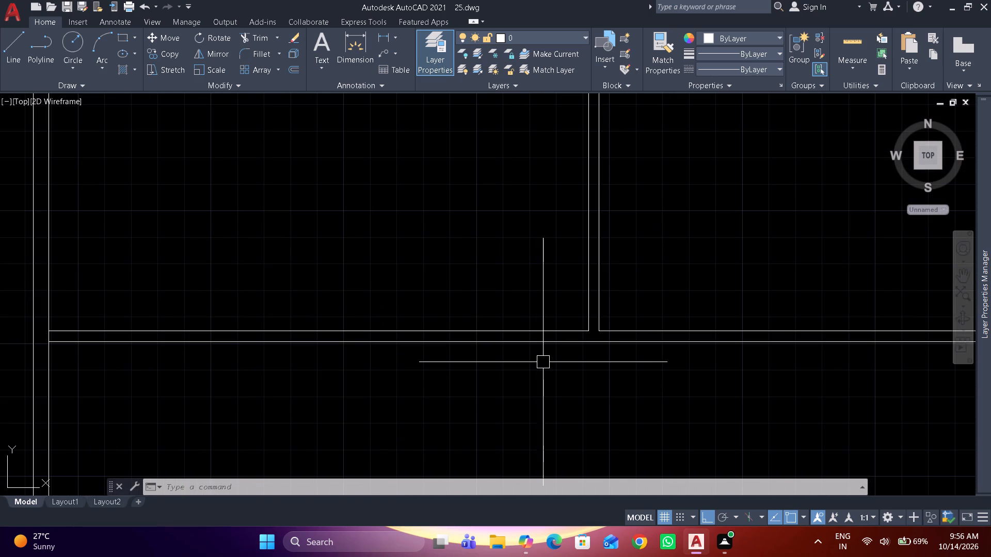
type("ex")
key("space")
left_click_drag(561, 309, 694, 285)
key("space")
Offset the lower line of the third horizontal partition 4'10" downward.
scroll(659, 286, "down", 2)
middle_click_drag(657, 285, 599, 228)
scroll(595, 257, "down", 1)
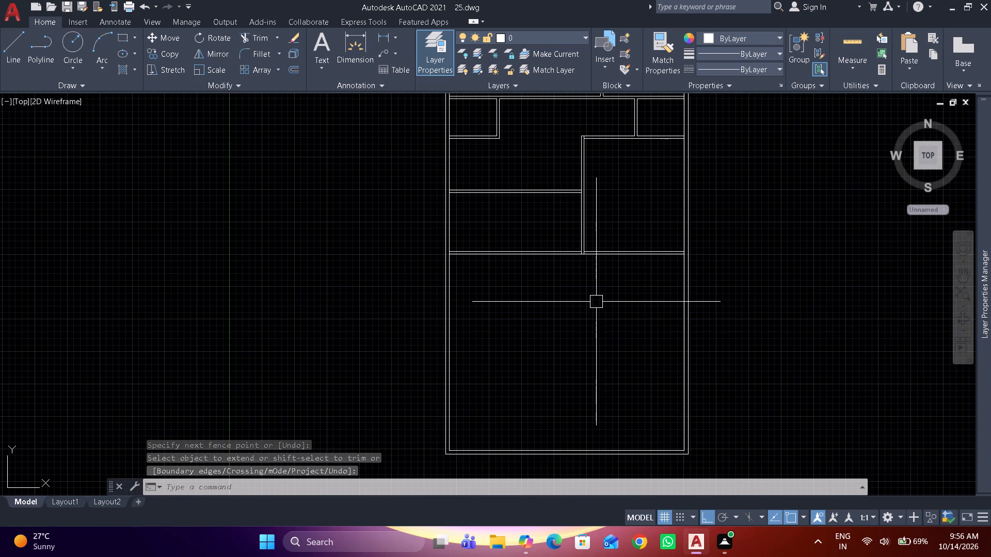
type("o 4'")
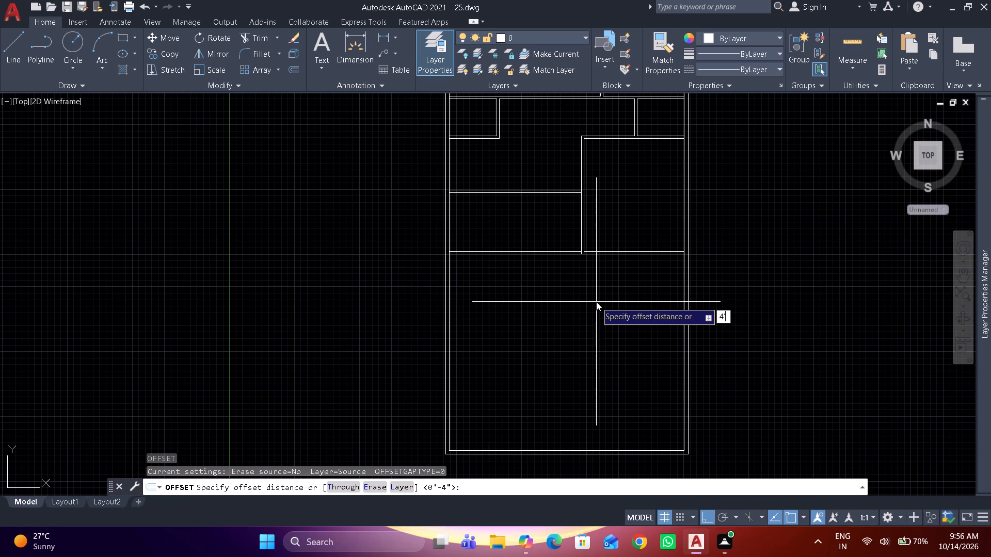
type("10")
type("\"")
key("space")
scroll(629, 296, "up", 2)
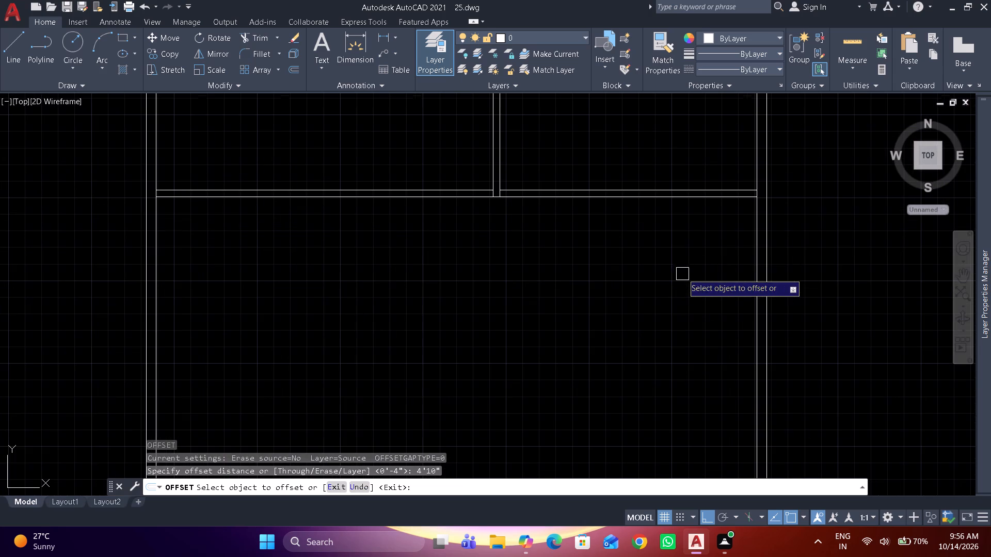
left_click_drag(696, 199, 695, 209)
left_click(688, 325)
key("space")
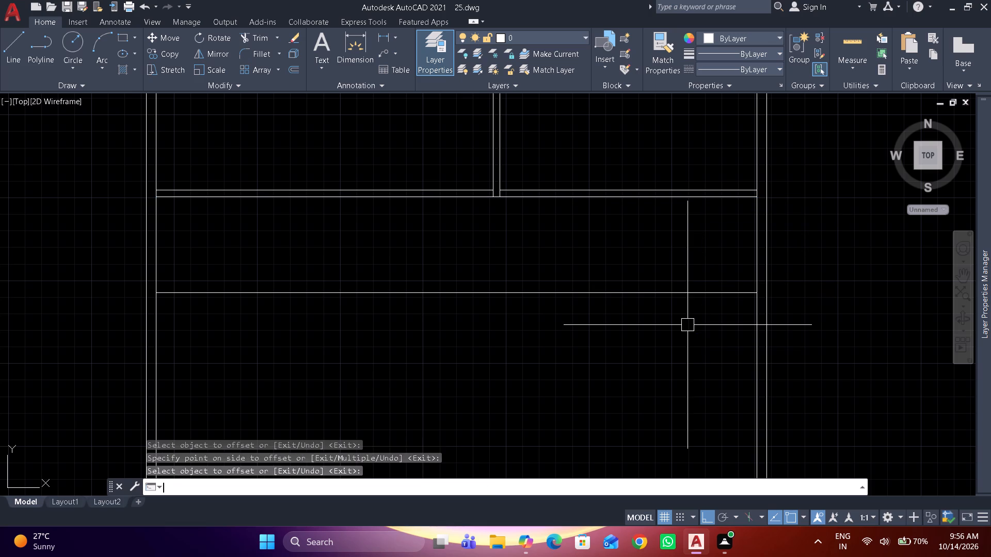
Offset the new horizontal line 4" downward to give the fourth horizontal partition its thickness.
key("space")
type("4\"")
key("space")
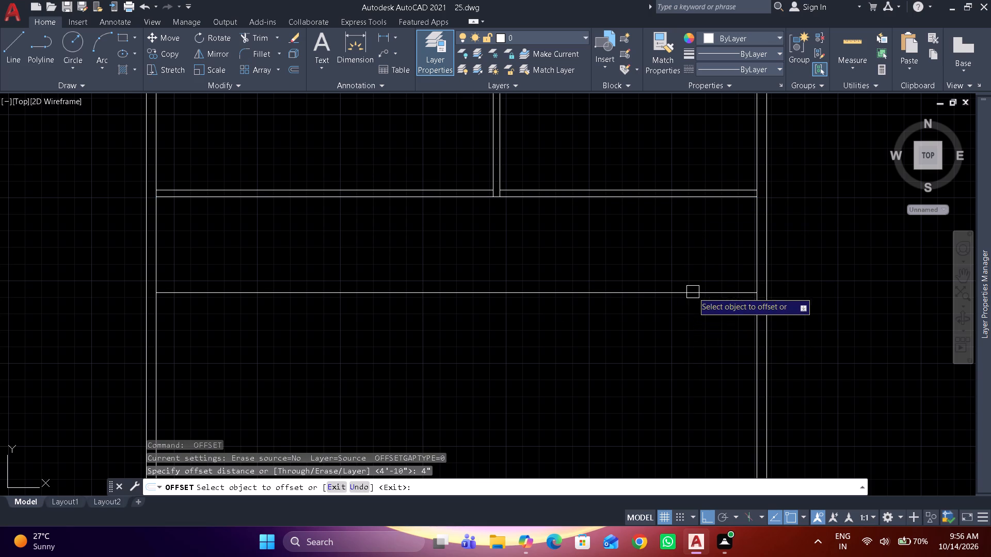
left_click_drag(693, 292, 693, 345)
left_click(693, 363)
key("space")
Offset the inner line of the right outer wall 6'4" to the left.
key("space")
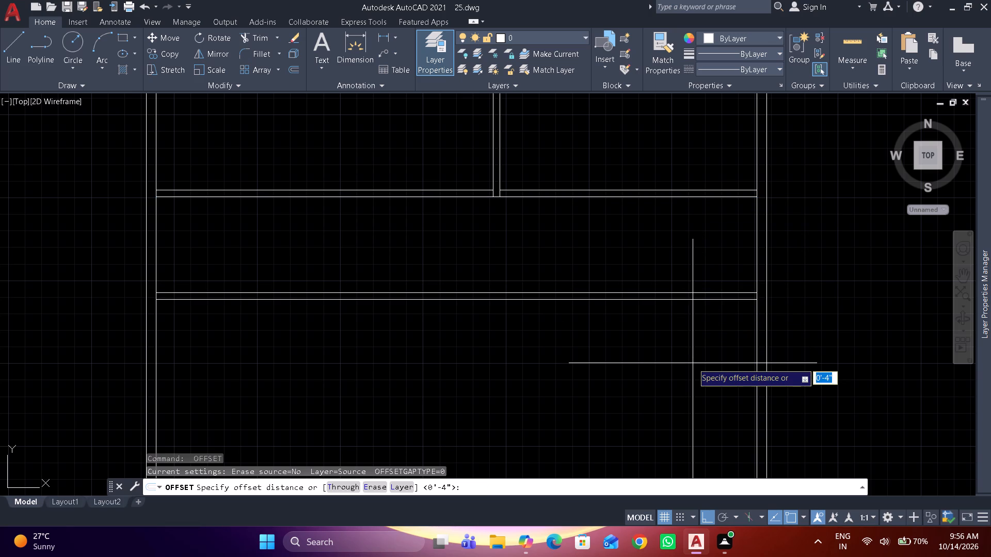
key("6")
key("Return")
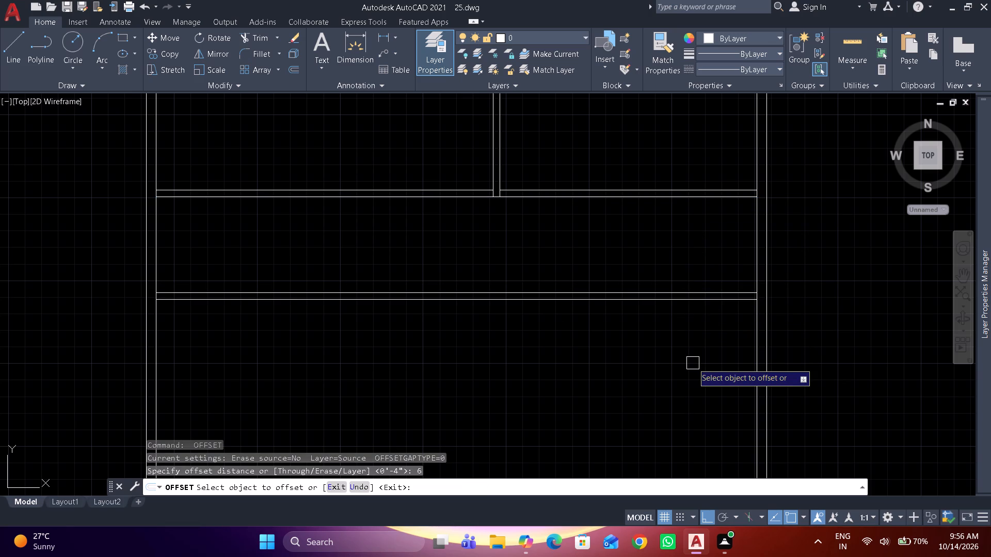
key("Escape")
key("space")
type("6'4\"")
key("space")
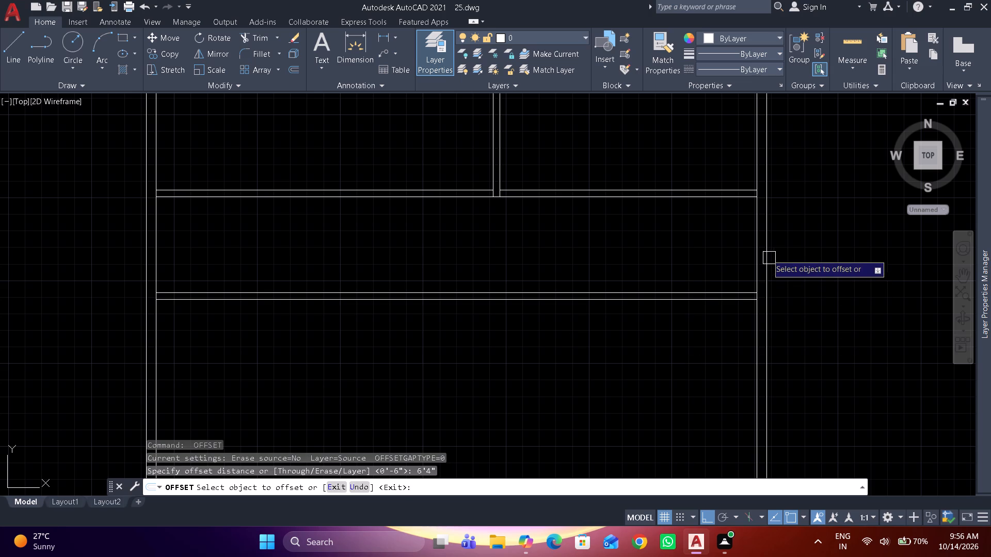
left_click_drag(759, 248, 751, 246)
left_click(598, 241)
key("space")
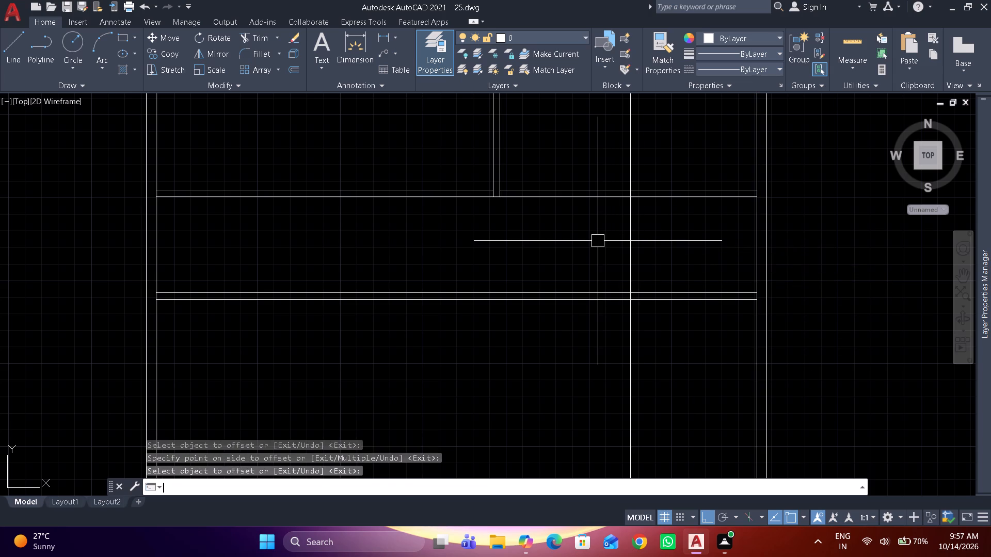
Offset the new vertical line 4" to the left to give the partition its thickness.
key("space")
type("4\"")
key("space")
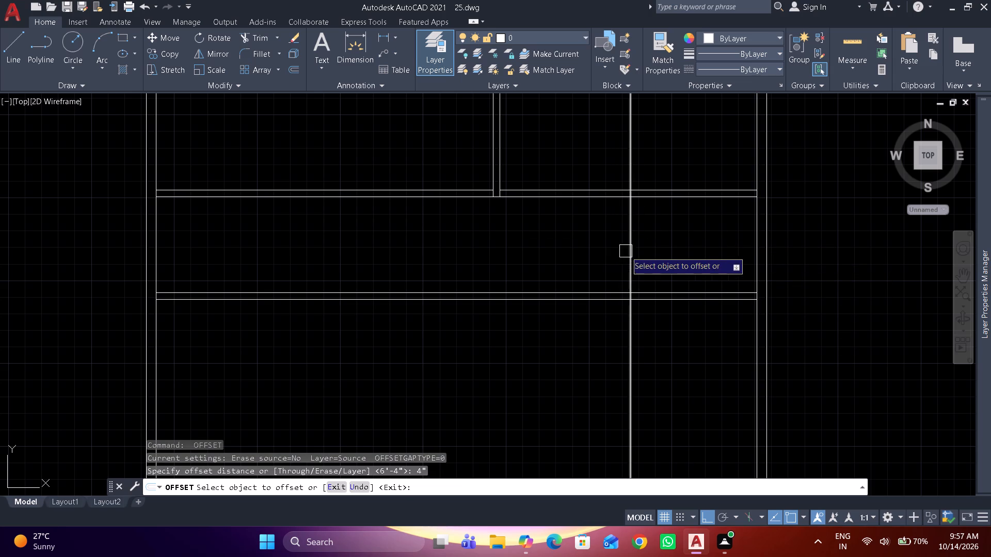
left_click_drag(632, 256, 593, 236)
left_click(504, 207)
key("space")
Trim both lines of the new vertical partition above the third horizontal partition and below the fourth.
type("tr")
key("space")
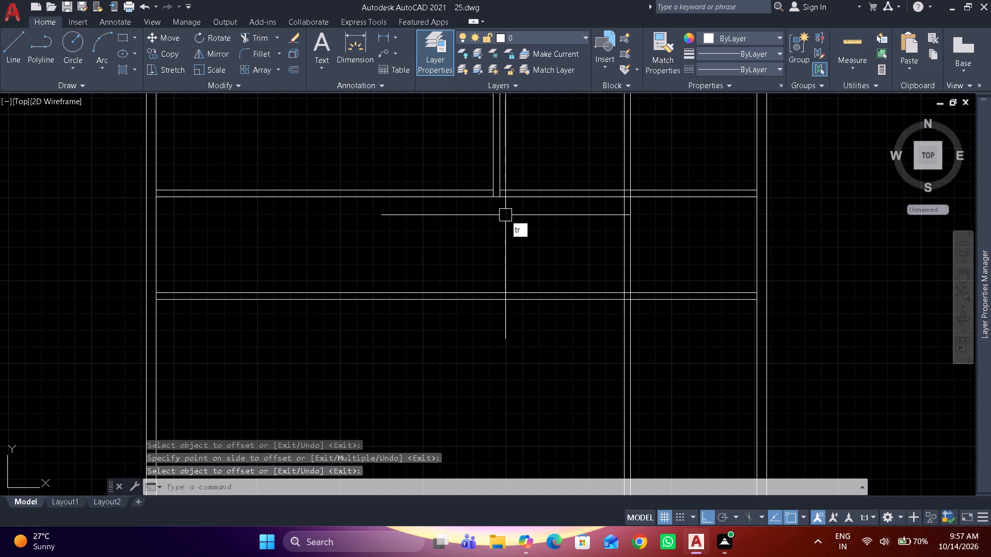
left_click_drag(660, 145, 647, 145)
left_click(595, 144)
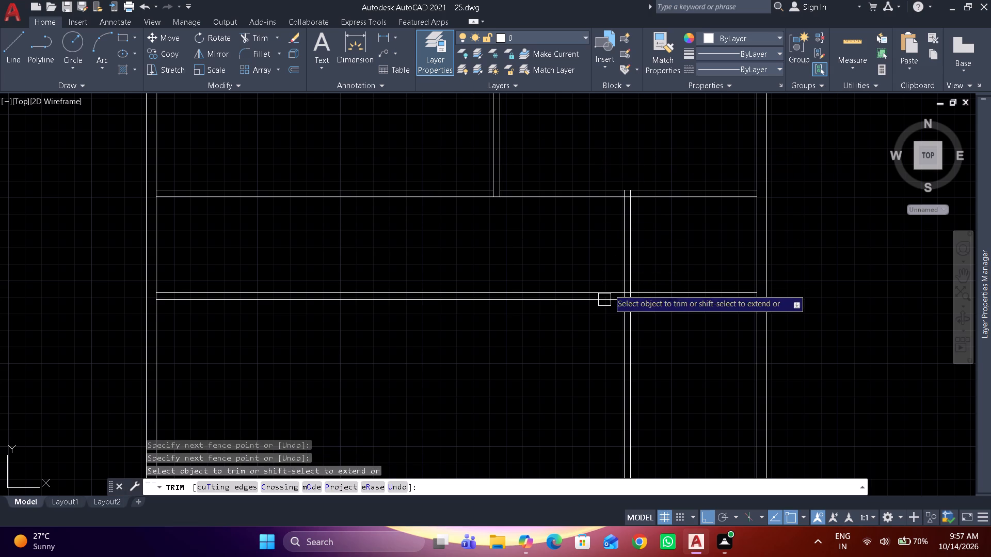
left_click_drag(600, 310, 611, 315)
left_click(653, 326)
key("space")
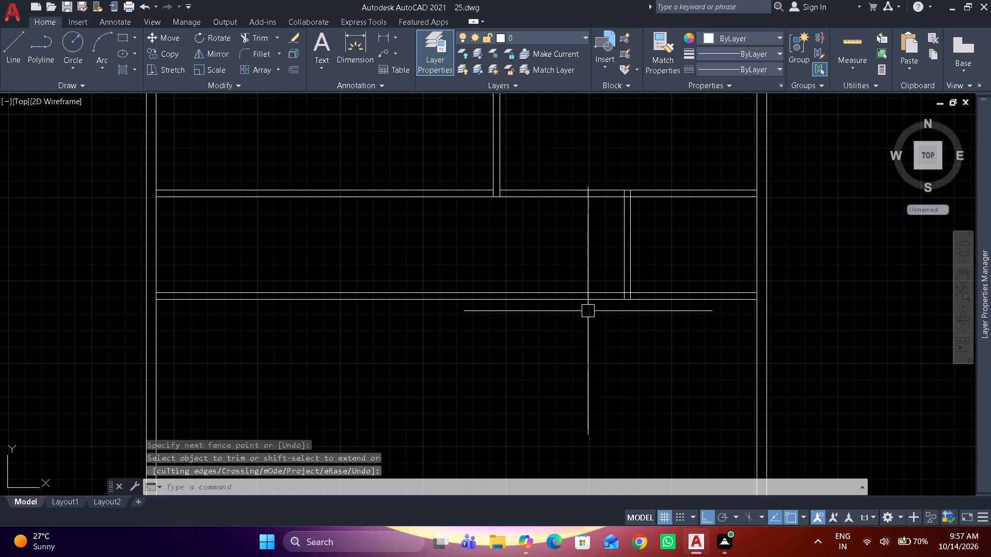
Trim both lines of the fourth horizontal partition to the left of the new vertical partition.
key("space")
left_click_drag(525, 278, 525, 283)
left_click(517, 338)
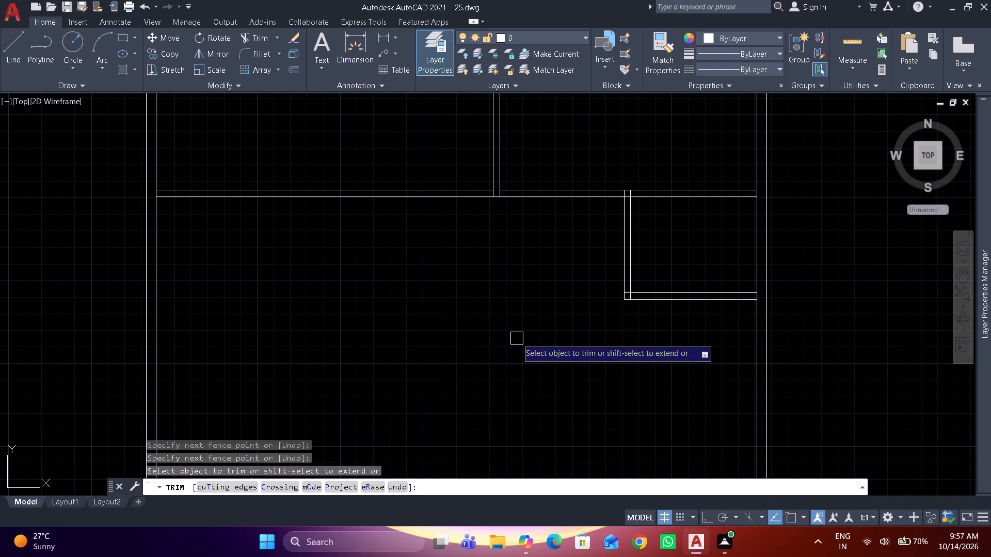
Trim the overlapping line pieces where the new vertical partition meets the third and fourth horizontal partitions.
scroll(631, 196, "up", 4)
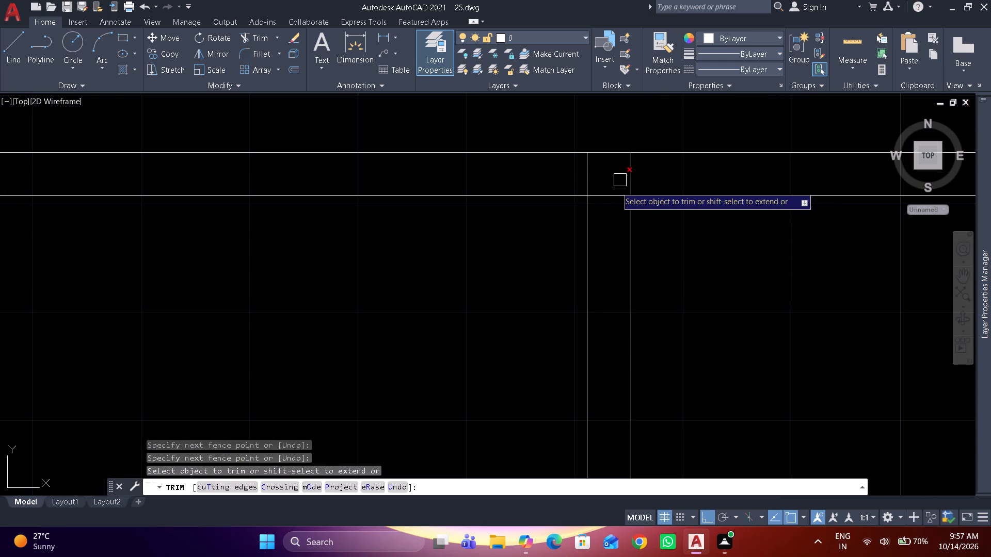
left_click(608, 195)
scroll(608, 195, "down", 2)
scroll(608, 200, "up", 2)
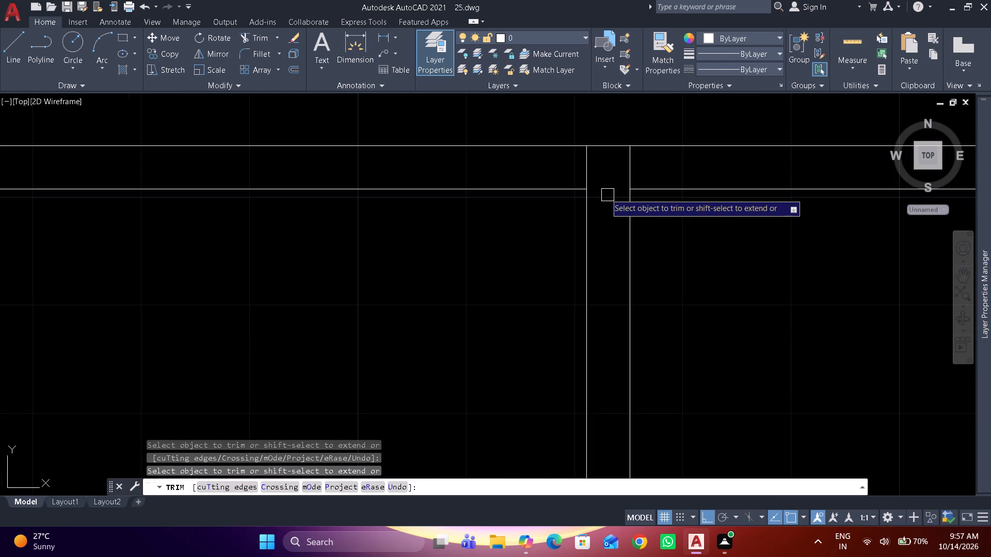
left_click_drag(567, 171, 673, 174)
scroll(642, 179, "down", 2)
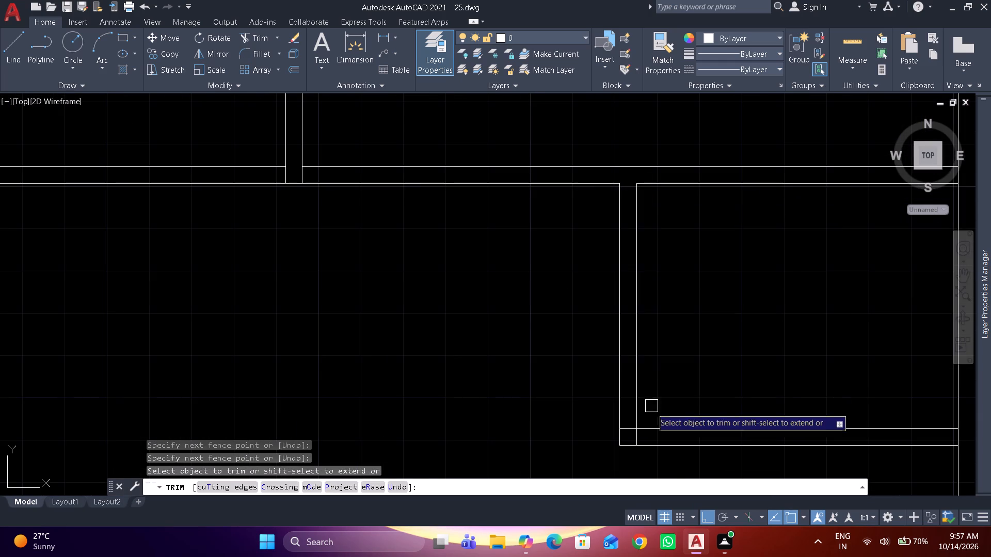
scroll(646, 435, "up", 3)
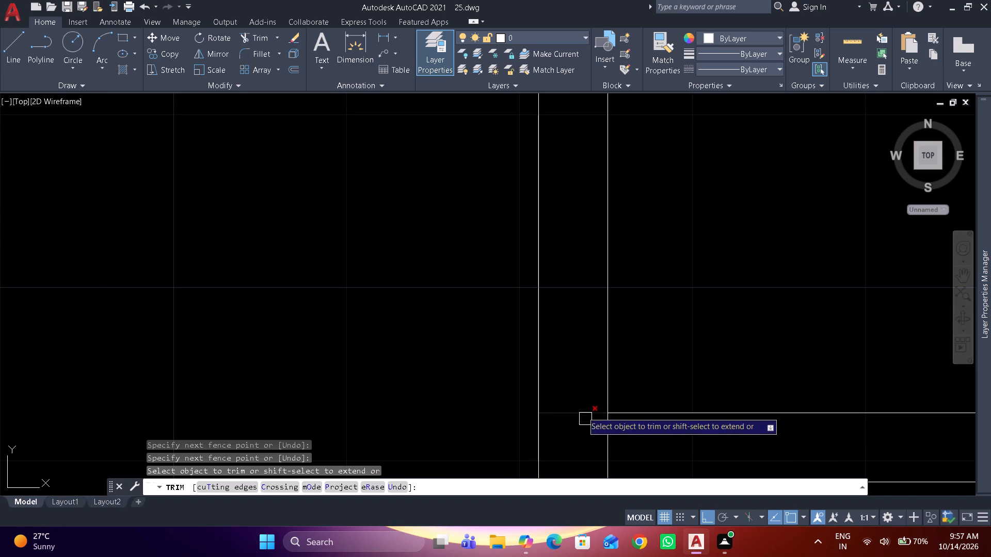
left_click_drag(605, 436, 609, 431)
scroll(654, 314, "down", 6)
middle_click_drag(657, 312, 600, 358)
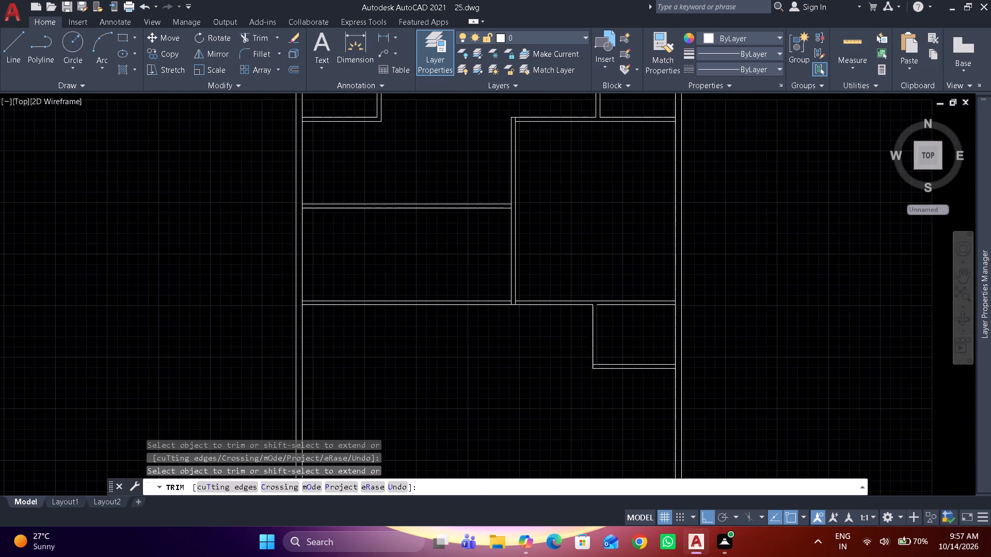
scroll(625, 347, "up", 2)
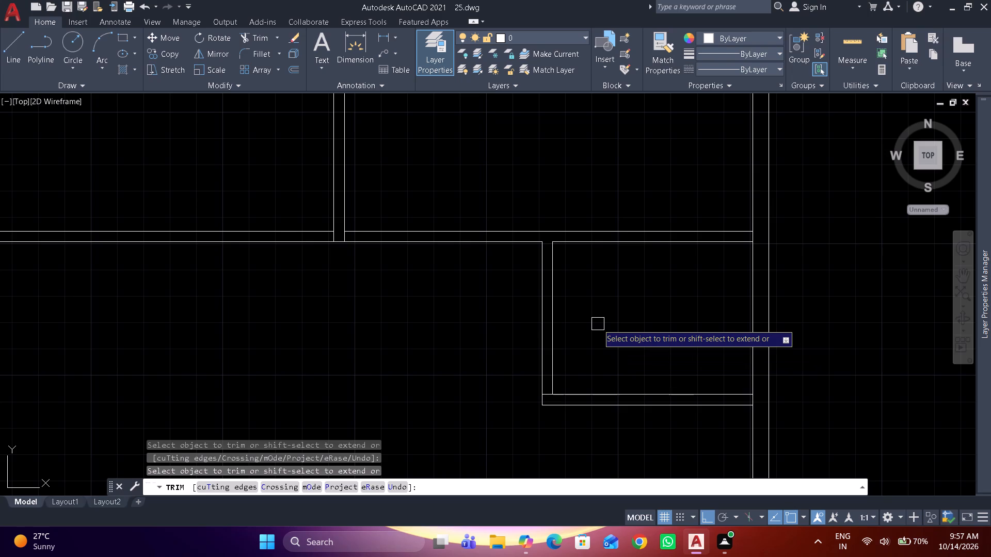
key("space")
key("space")
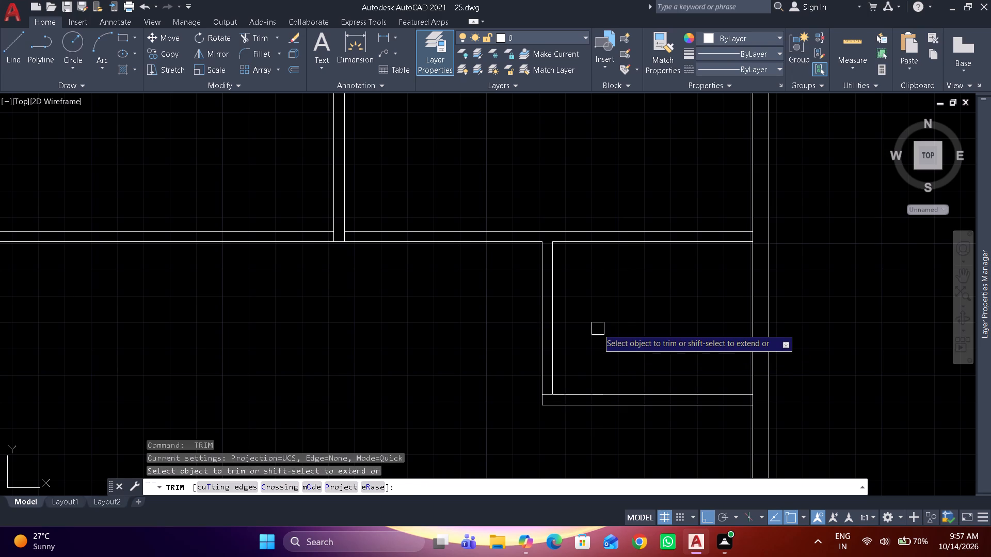
key("Escape")
Offset the lower line of the shortened fourth horizontal partition 4'3" downward.
type("o")
key("space")
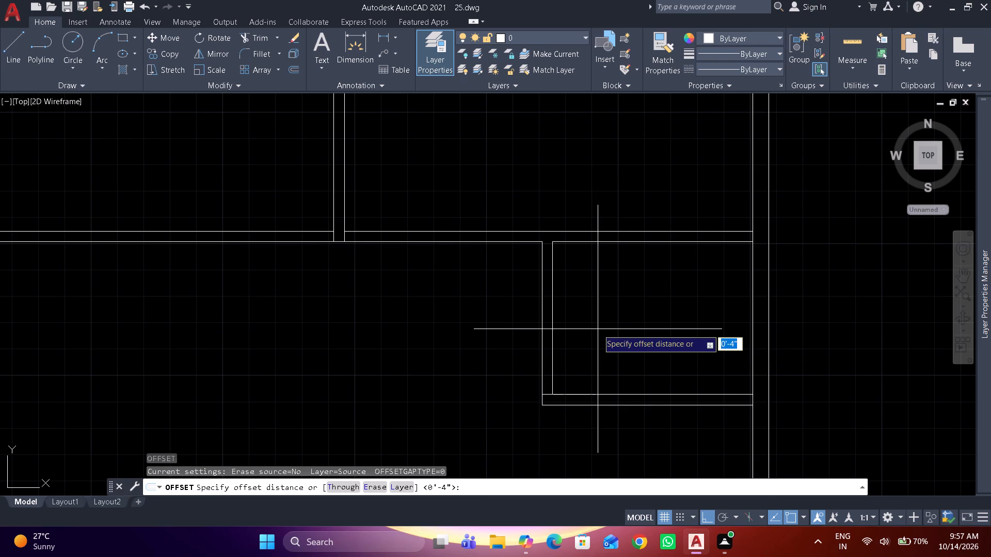
type("4'3\"")
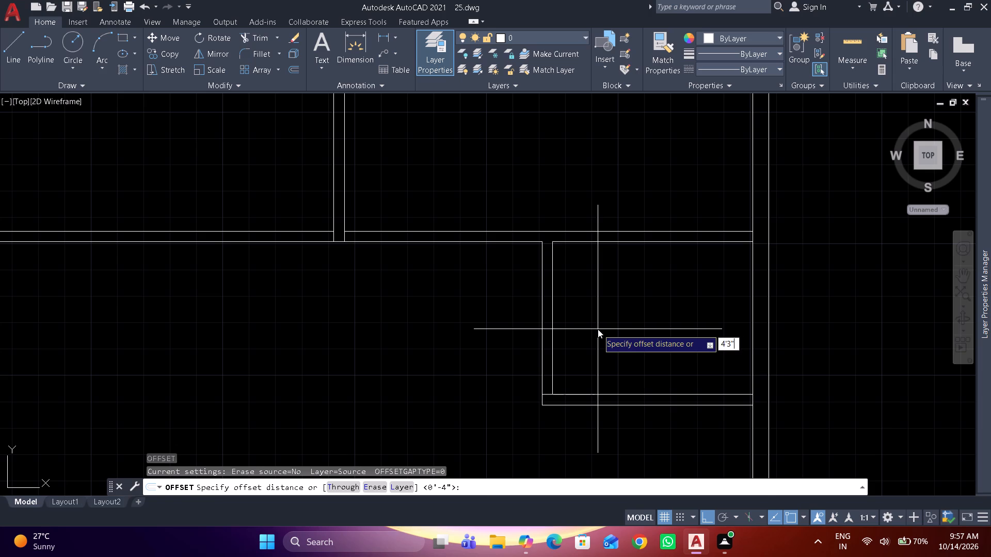
key("space")
middle_click_drag(626, 347, 574, 185)
left_click(662, 247)
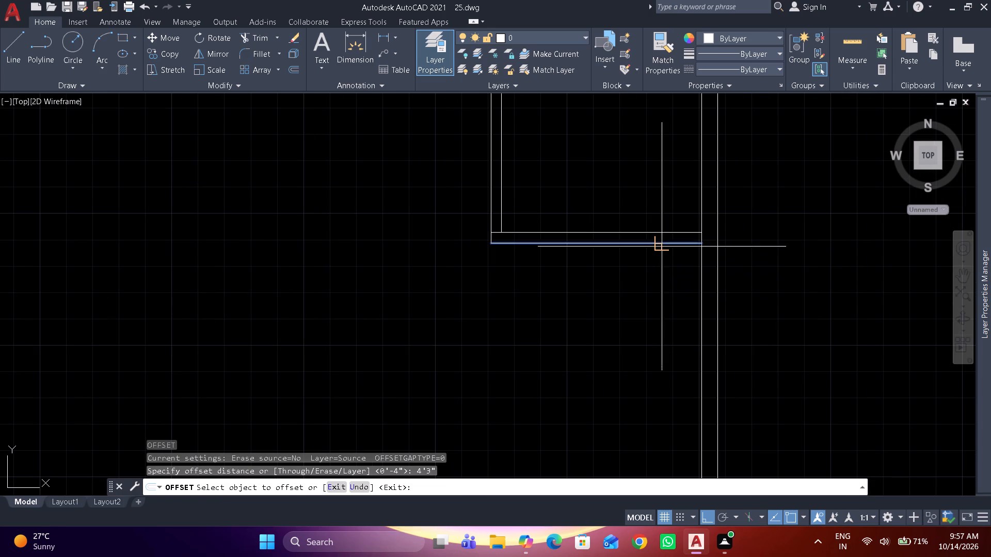
left_click(656, 306)
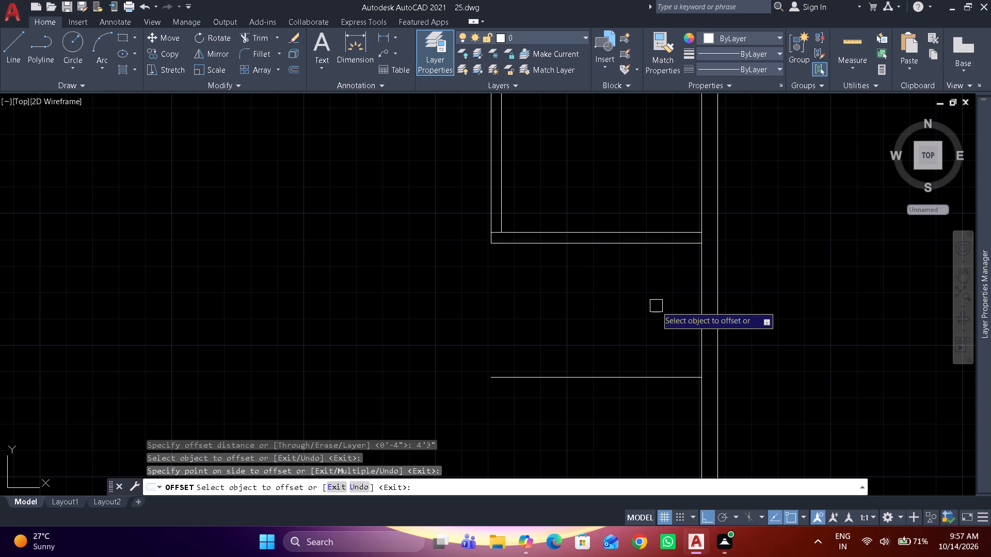
key("space")
Offset the new short horizontal line 4" downward to give the fifth horizontal partition its thickness.
key("space")
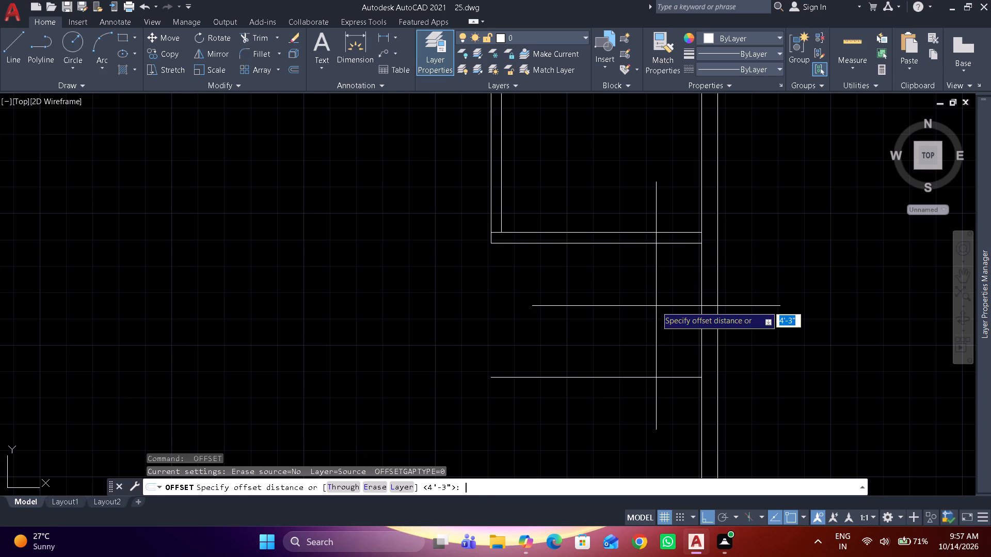
type("4\"")
key("space")
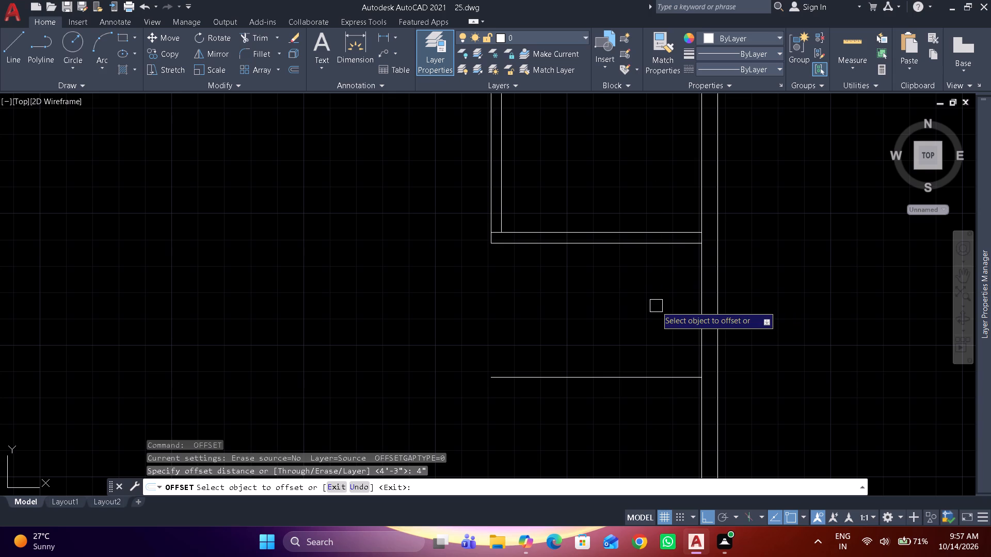
left_click(645, 376)
left_click(642, 414)
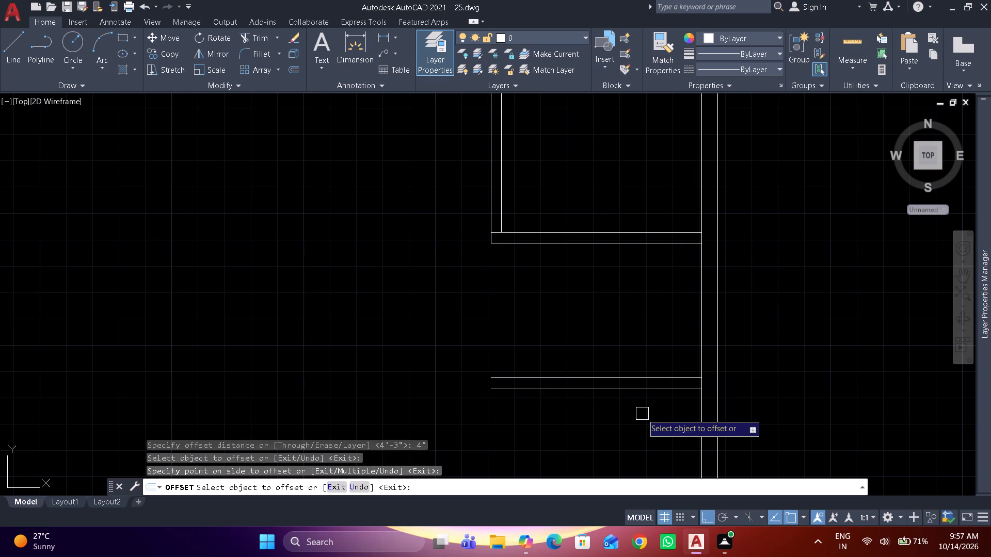
key("space")
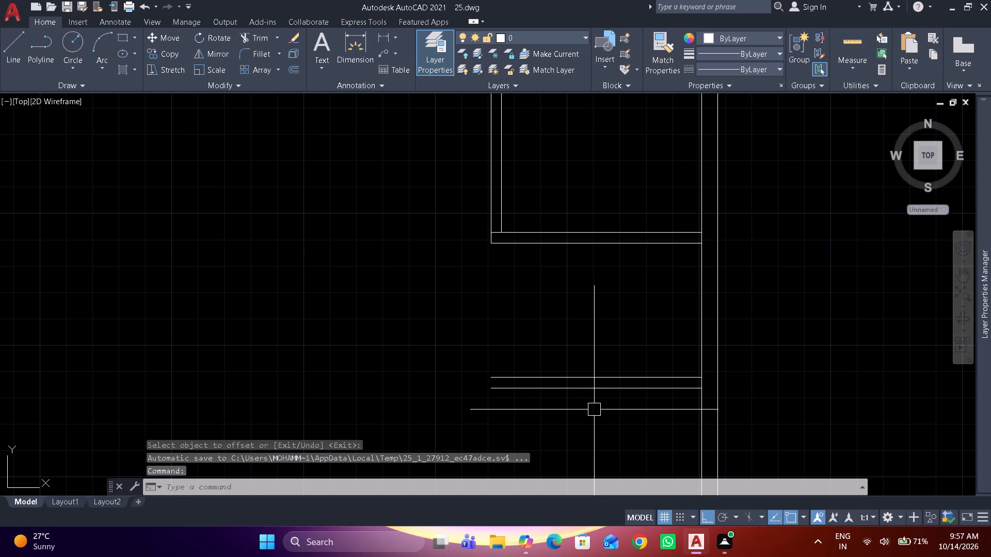
Extend both lines of the short vertical partition down to the lower line of the fifth horizontal partition.
type("ex")
key("space")
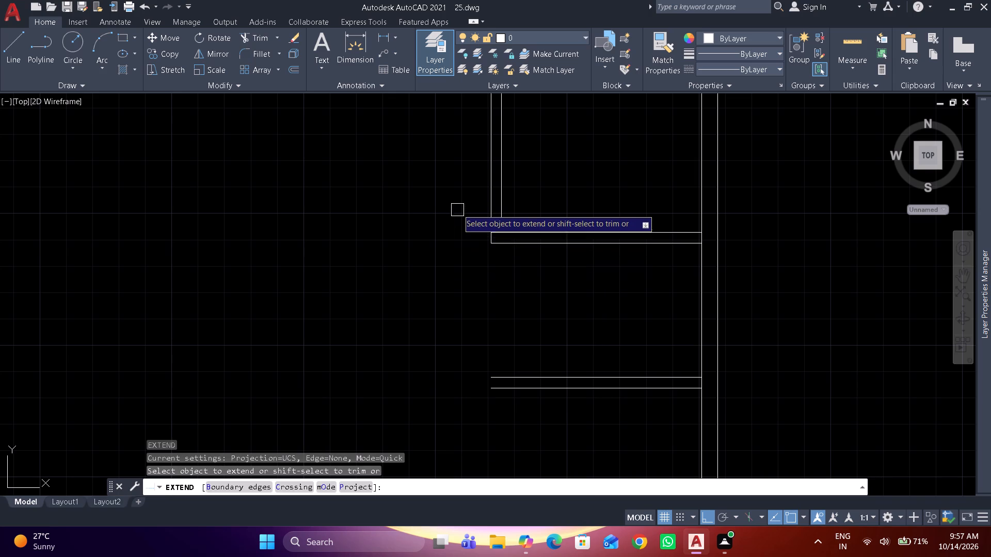
left_click_drag(457, 208, 535, 208)
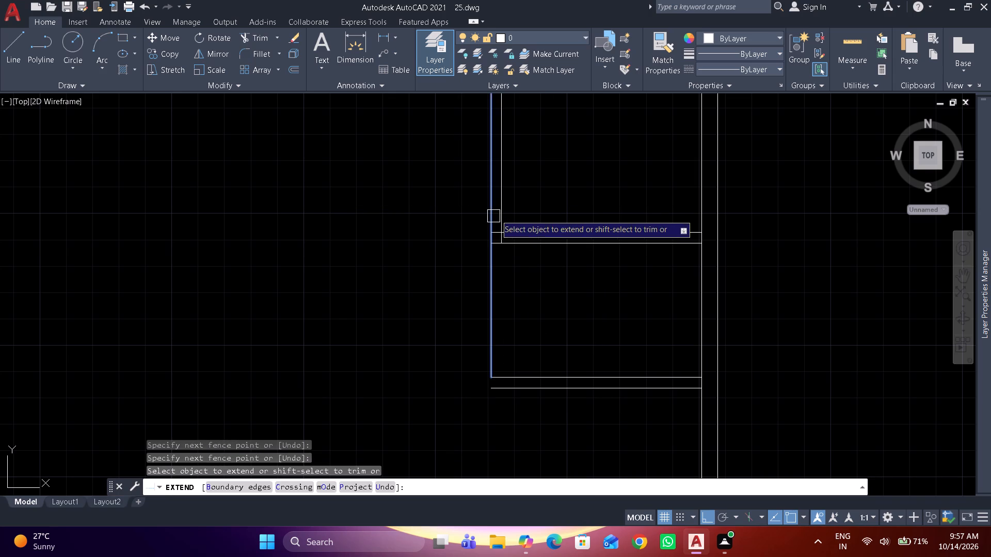
left_click(501, 212)
left_click_drag(478, 313, 551, 313)
key("space")
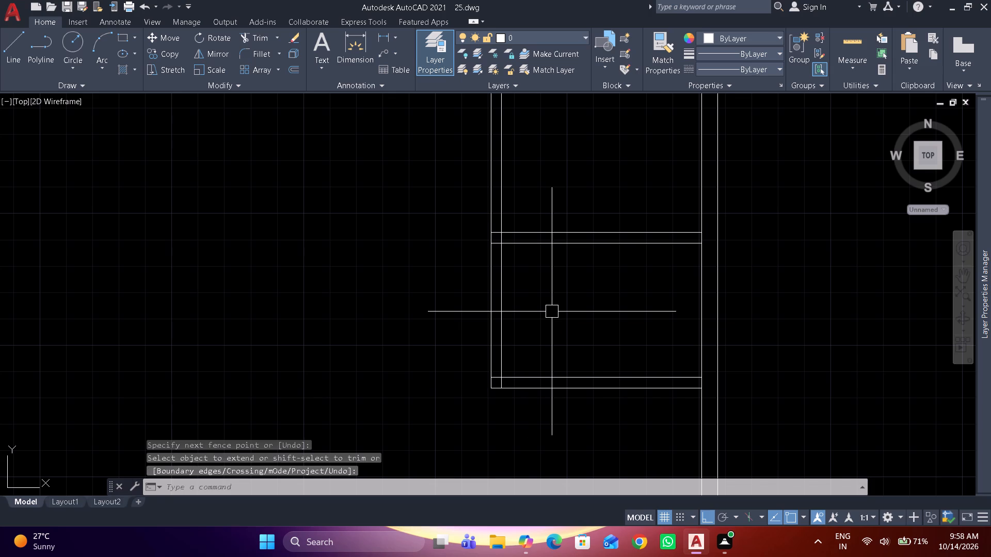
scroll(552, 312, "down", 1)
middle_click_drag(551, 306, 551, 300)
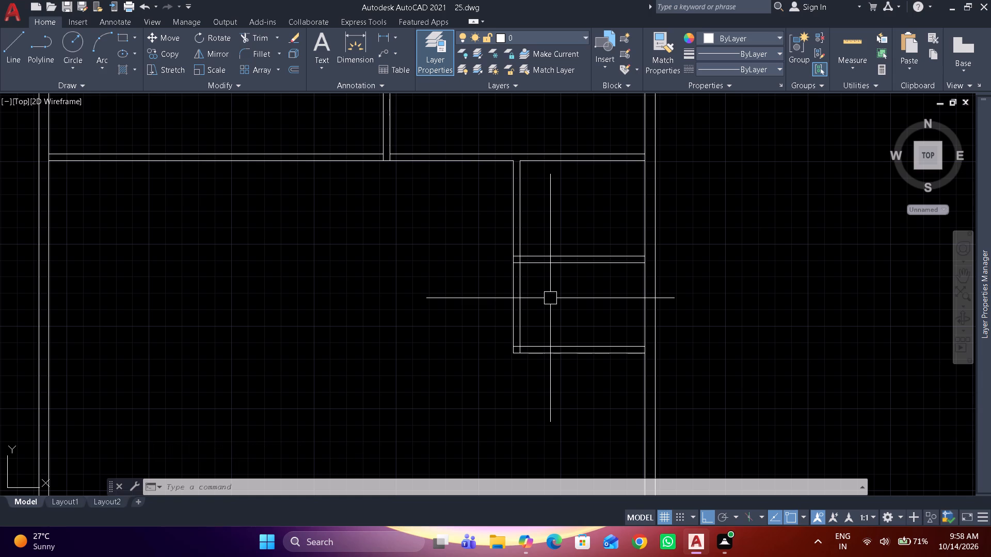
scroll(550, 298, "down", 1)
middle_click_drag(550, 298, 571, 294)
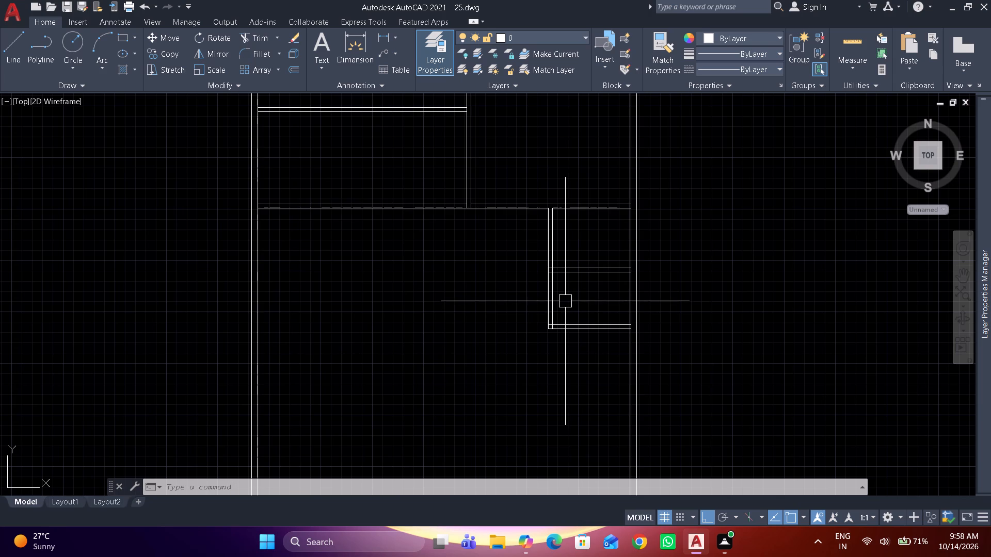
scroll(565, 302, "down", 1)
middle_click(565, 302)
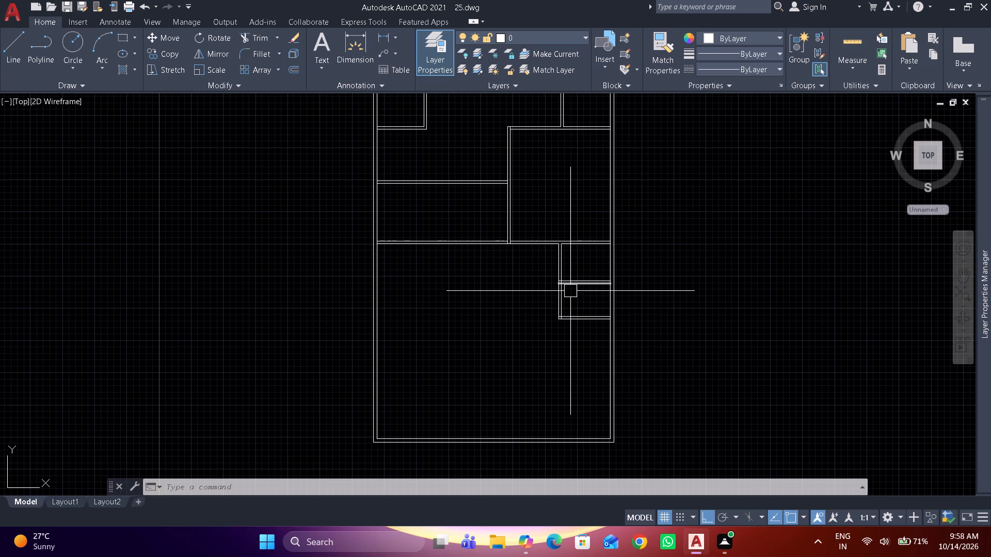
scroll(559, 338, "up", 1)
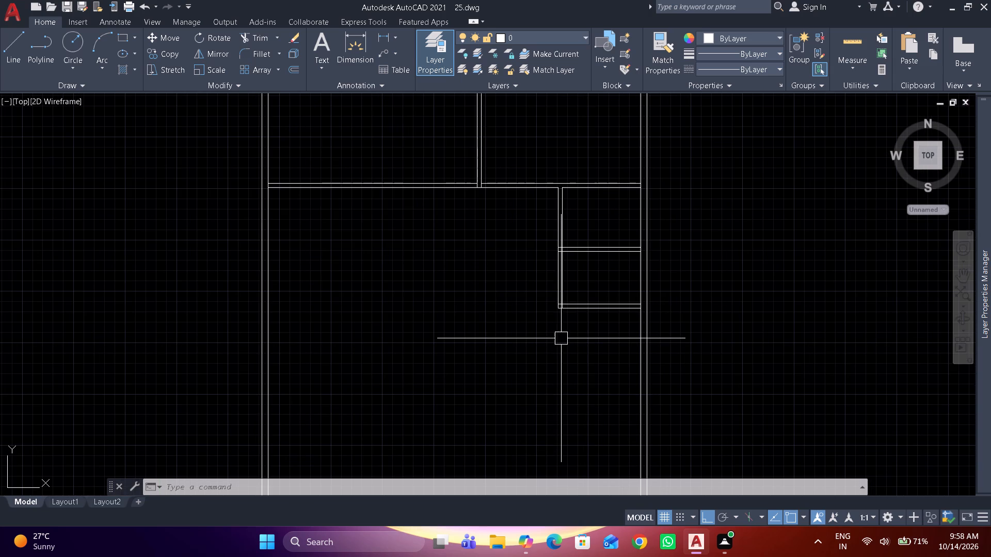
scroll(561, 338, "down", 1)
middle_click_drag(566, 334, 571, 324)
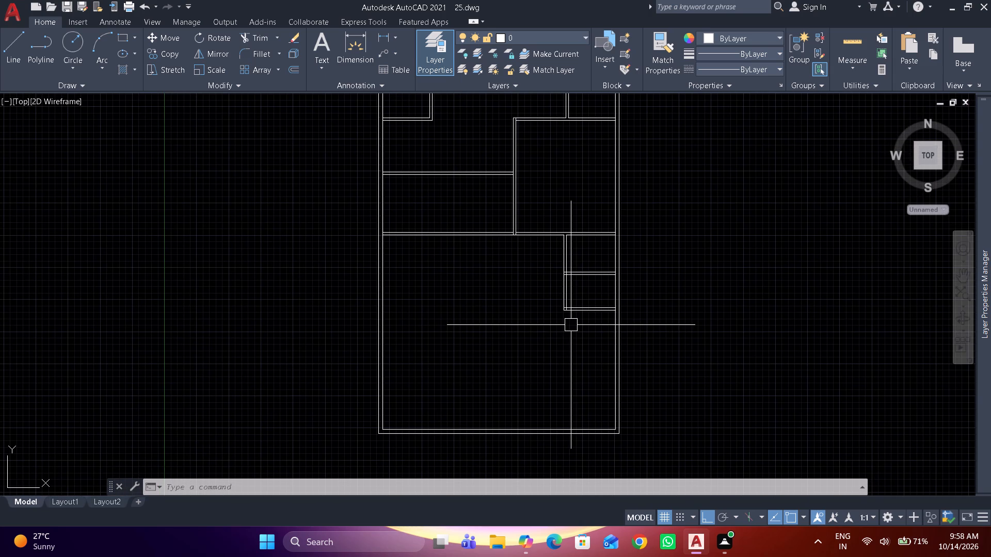
Offset the lower line of the fifth horizontal partition 10'6" downward.
scroll(579, 390, "up", 1)
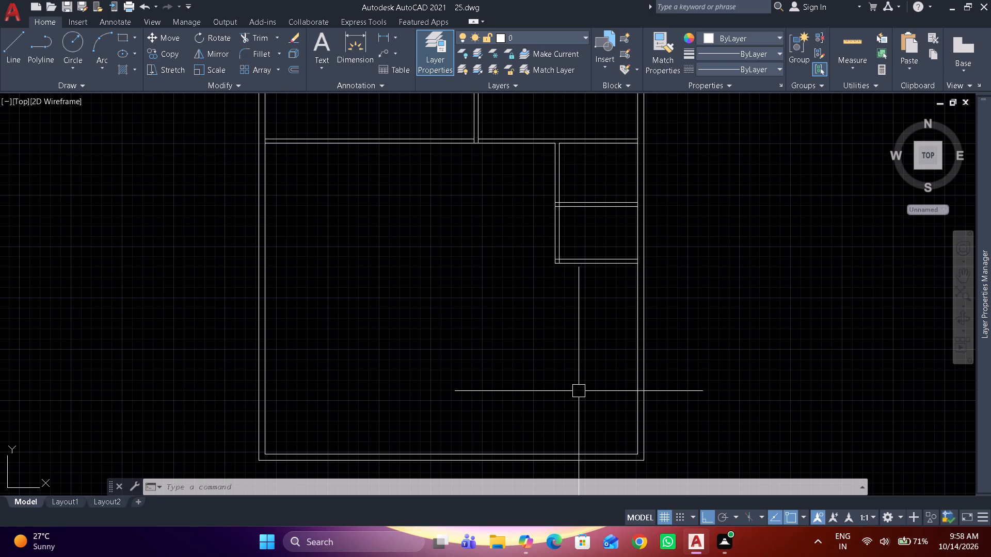
type("o 10'6\"")
key("space")
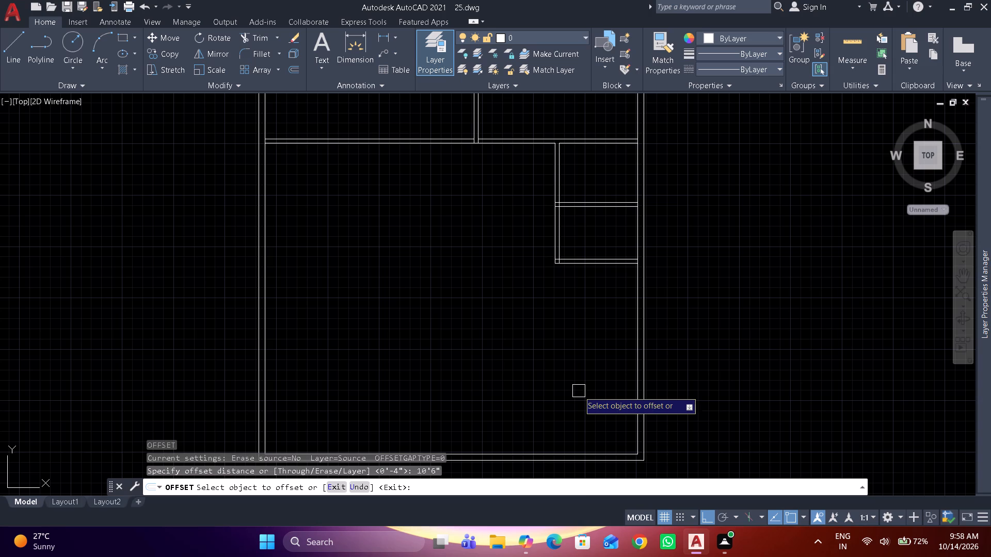
scroll(604, 323, "up", 2)
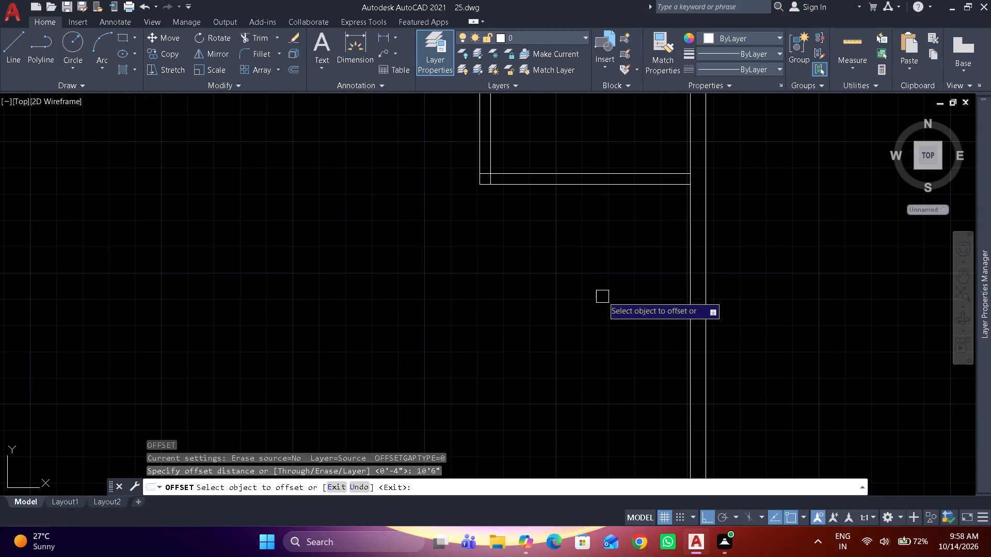
left_click(608, 187)
scroll(608, 203, "down", 2)
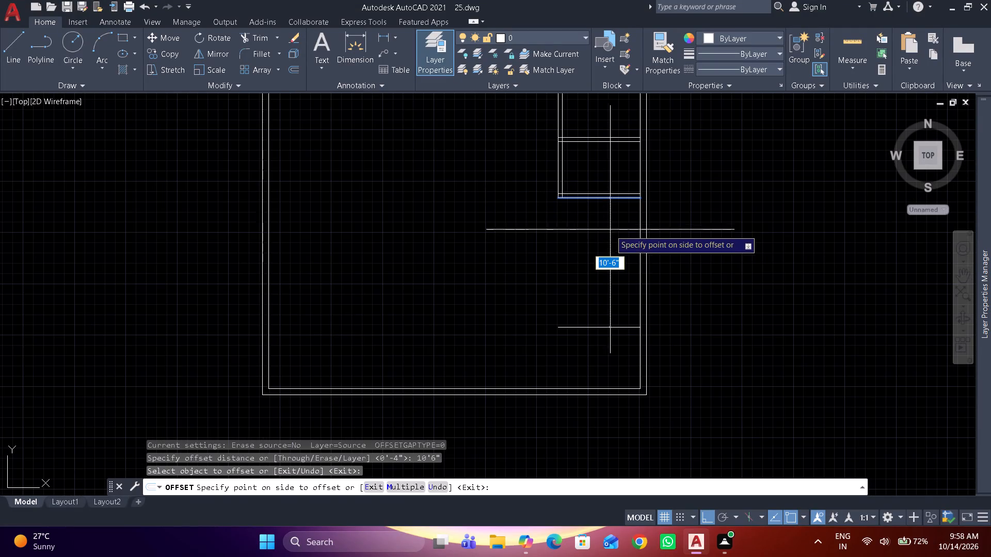
left_click(606, 278)
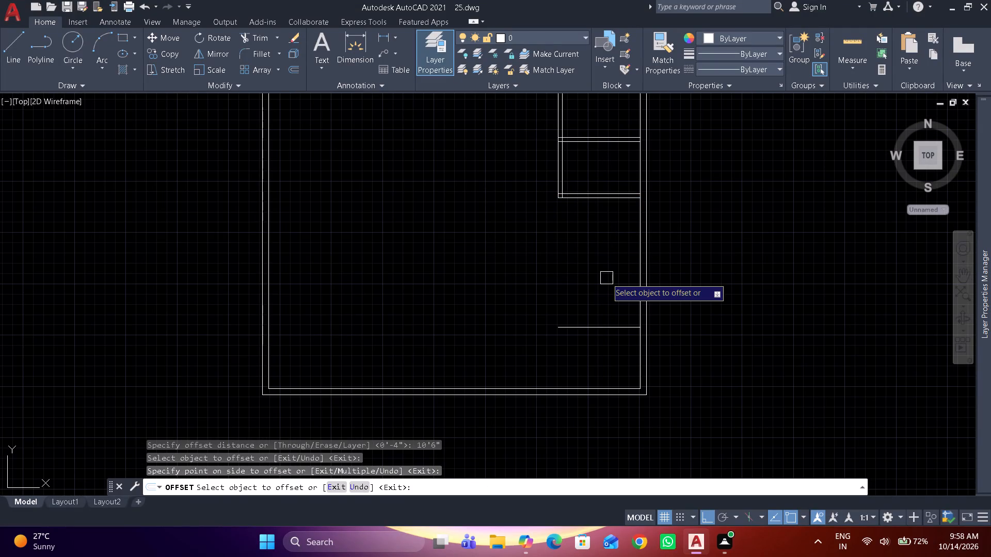
key("space")
Offset the new short horizontal line 4" downward to give the sixth horizontal partition its thickness.
key("space")
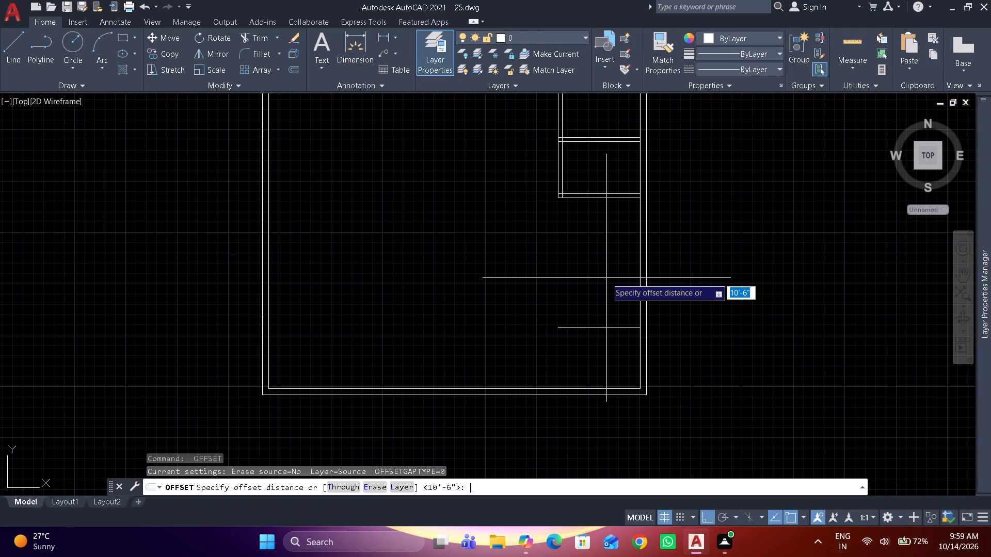
type("4\"")
key("space")
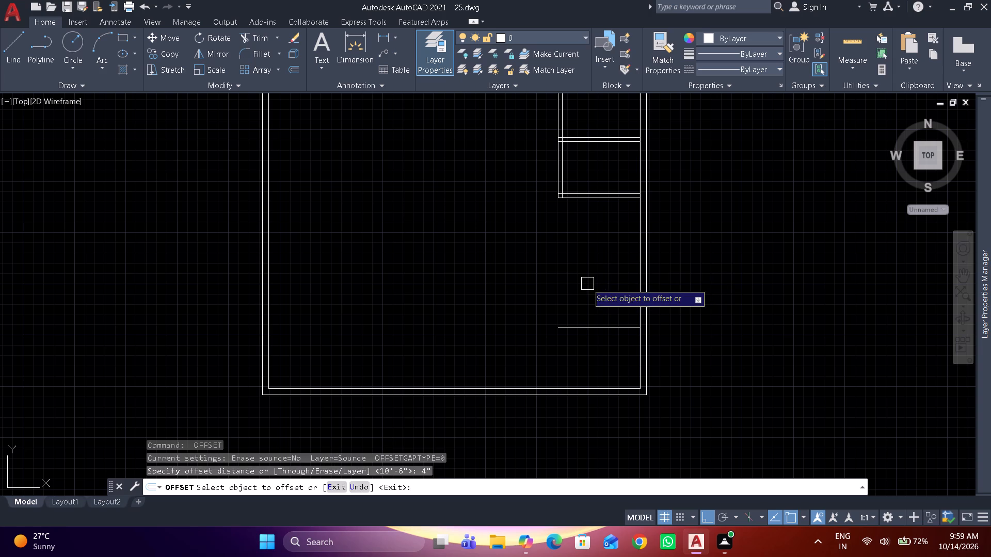
left_click(591, 327)
left_click(586, 365)
key("space")
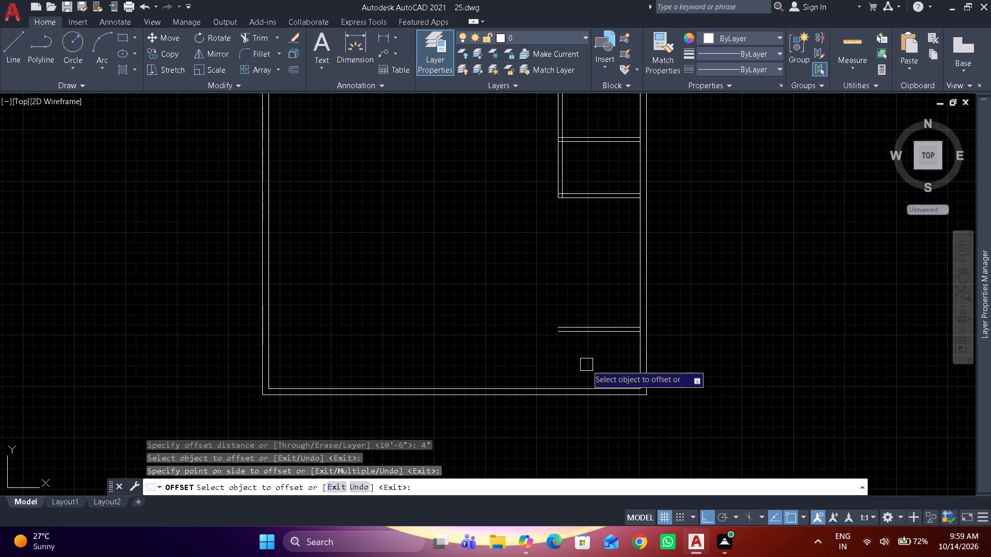
Measure the gap between the bottom outer wall's inner line and the sixth horizontal partition.
type("dim")
key("space")
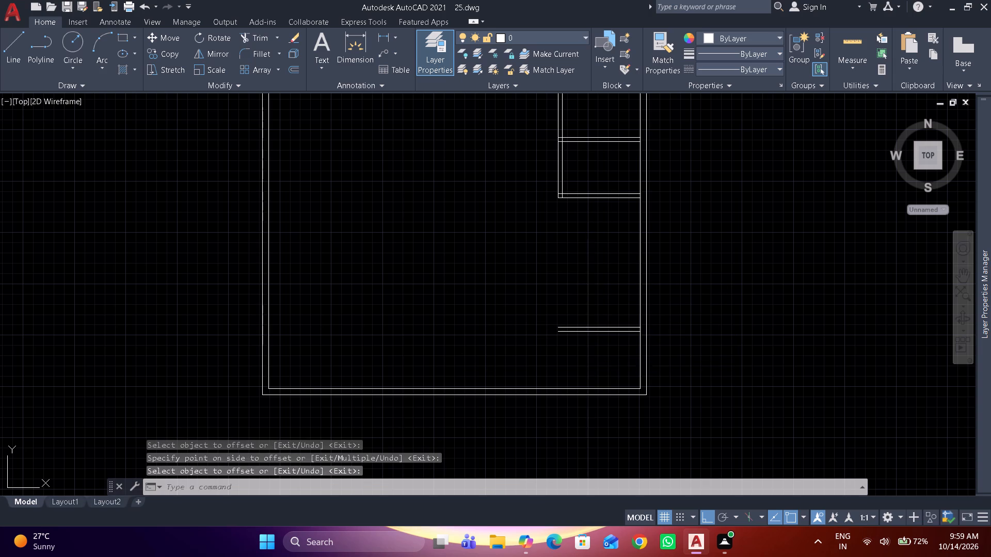
scroll(604, 375, "up", 1)
left_click_drag(659, 396, 659, 390)
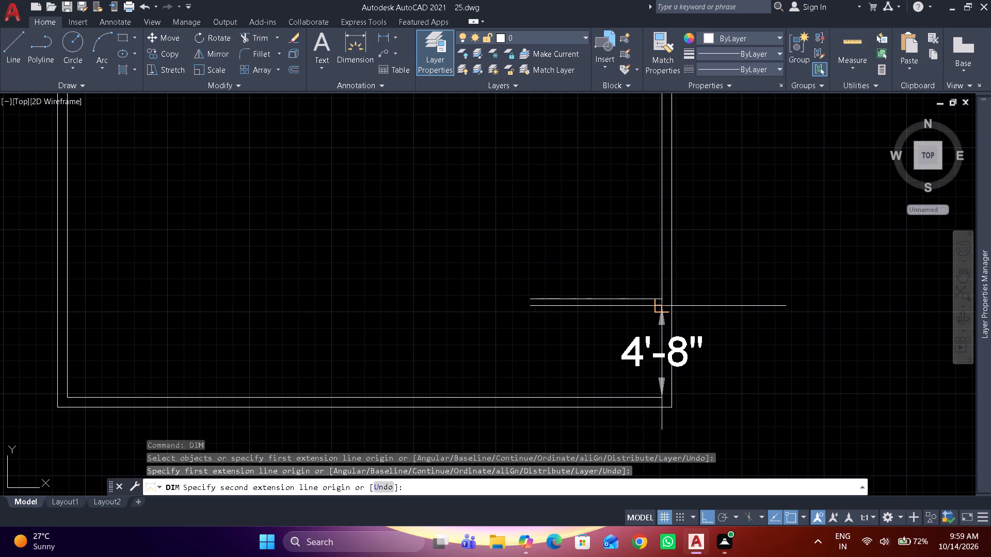
key("Escape")
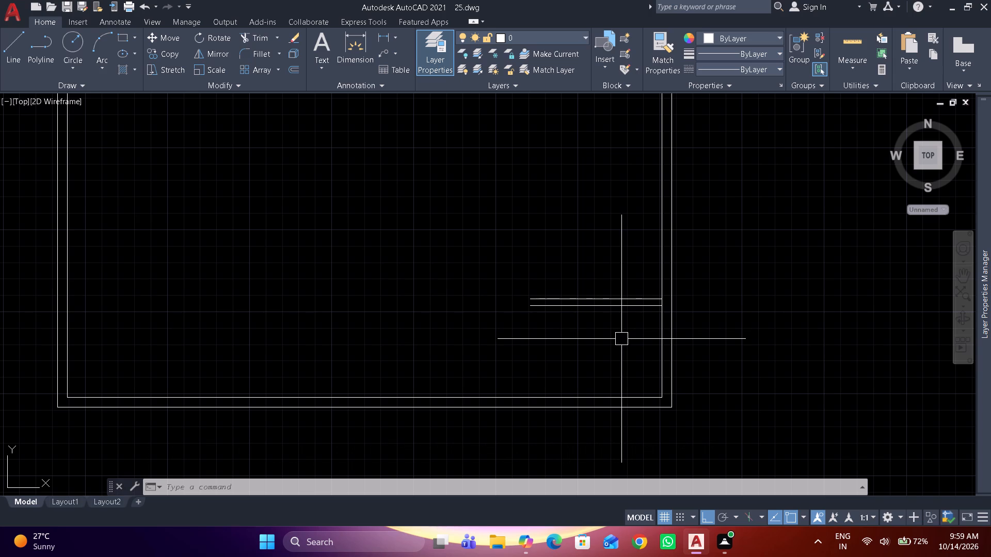
Select all the interior partitions with a crossing window and move them 2'2" straight down within the outer walls.
scroll(619, 338, "down", 2)
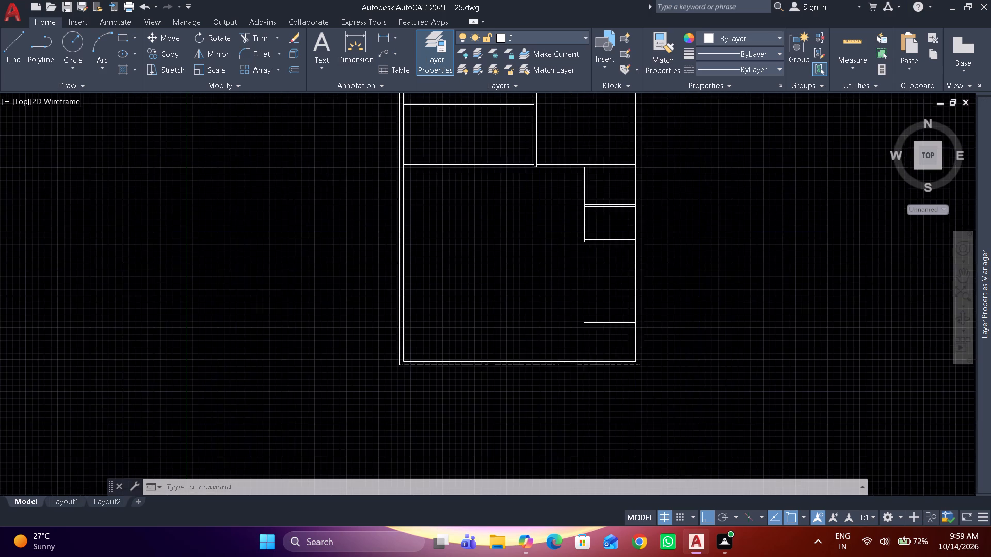
scroll(619, 338, "down", 2)
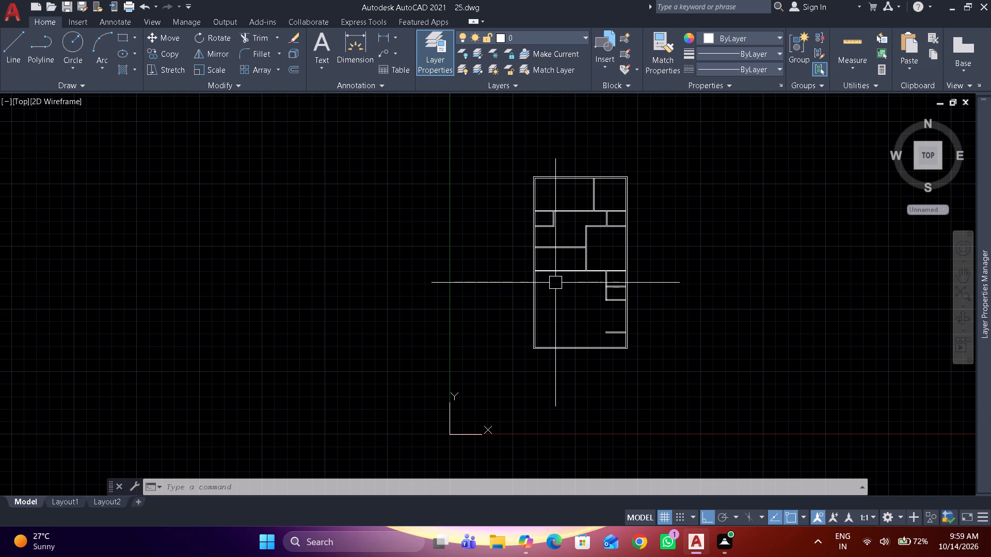
scroll(614, 332, "up", 2)
scroll(614, 332, "down", 1)
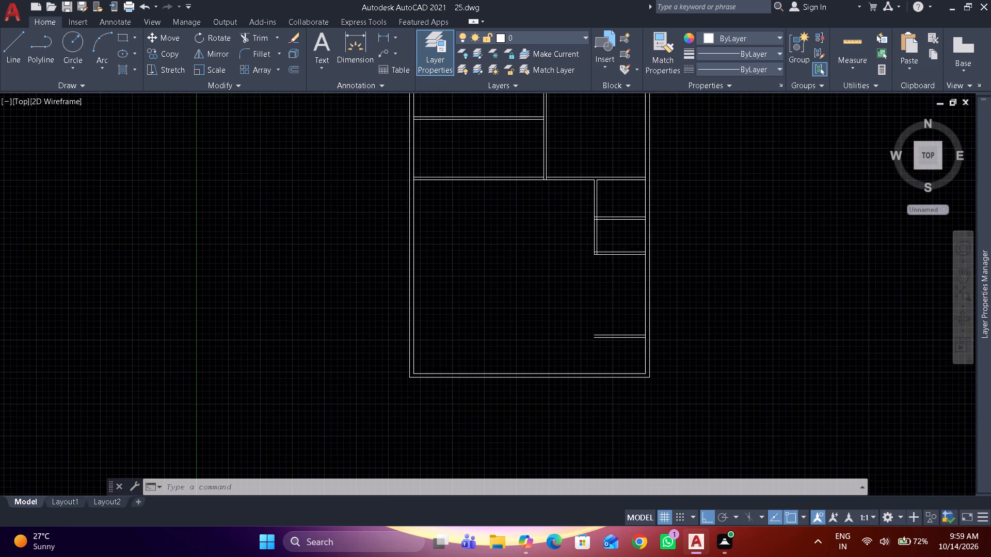
scroll(621, 346, "up", 3)
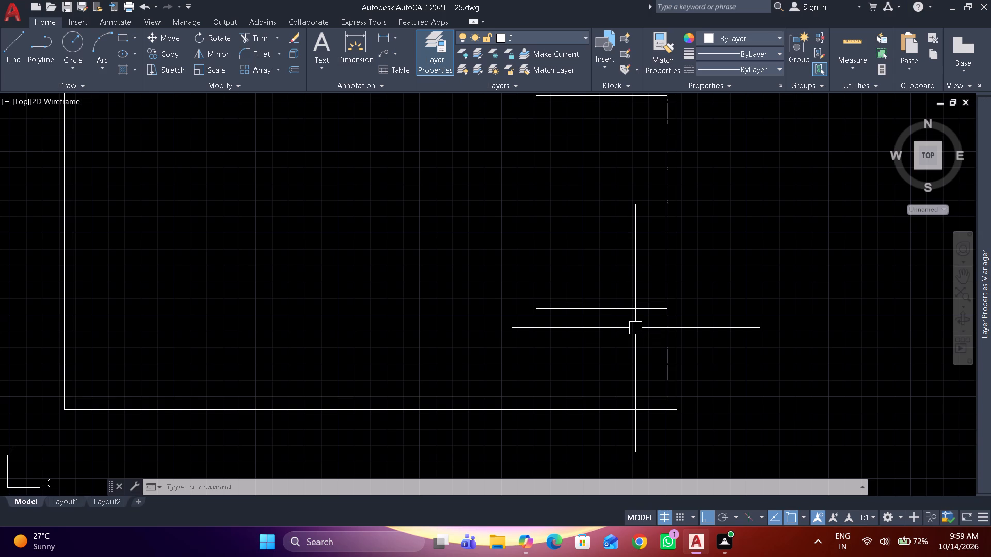
key("Escape")
key("Escape")
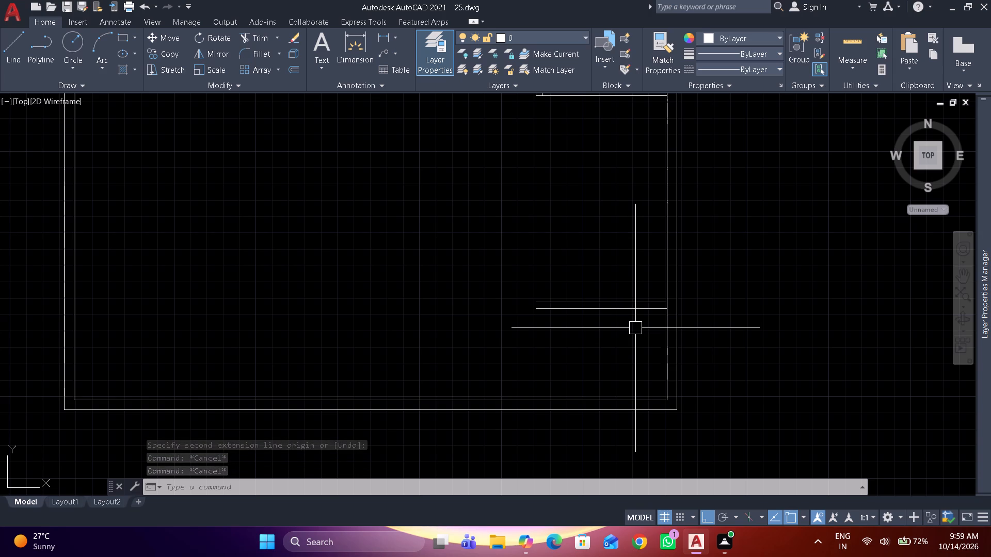
left_click(635, 331)
scroll(630, 323, "down", 3)
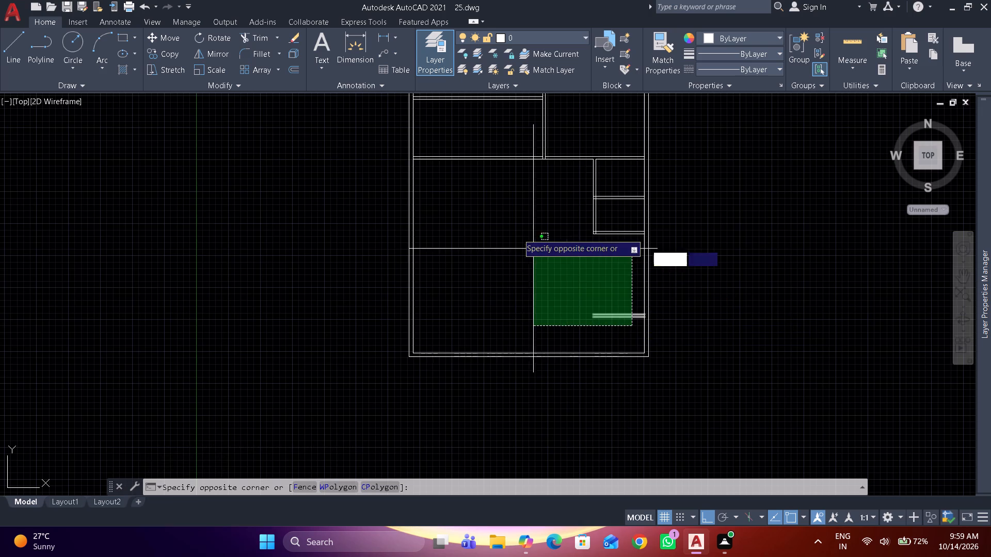
middle_click_drag(509, 223, 532, 308)
middle_click_drag(491, 222, 504, 308)
scroll(457, 165, "down", 1)
middle_click_drag(460, 177, 473, 239)
scroll(473, 222, "up", 1)
left_click(473, 211)
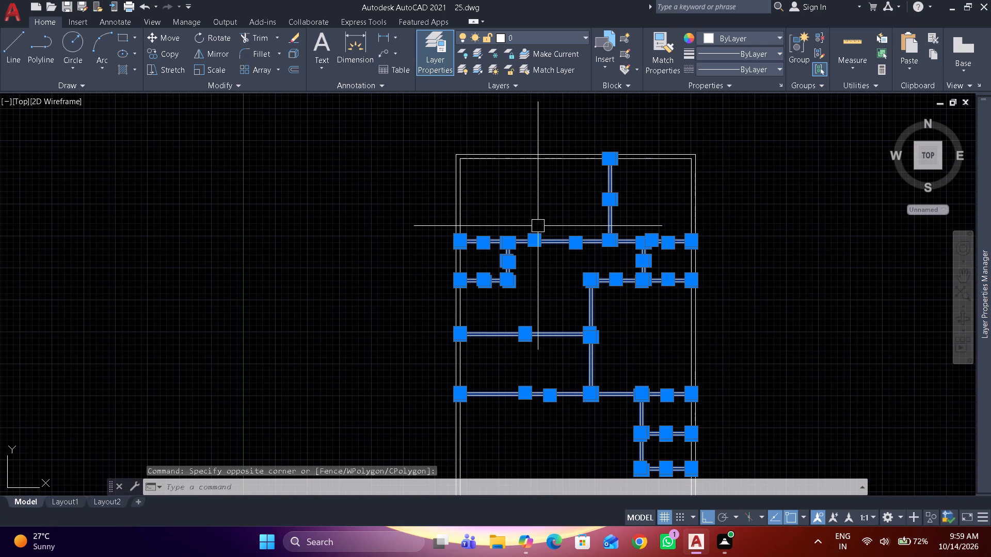
middle_click_drag(746, 267, 740, 253)
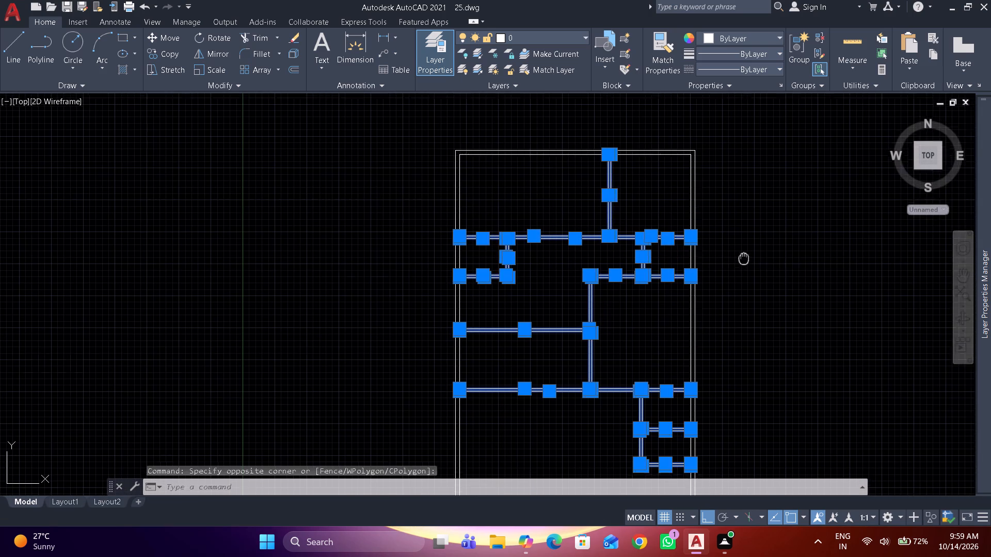
middle_click_drag(740, 253, 709, 208)
type("m")
key("space")
left_click(741, 212)
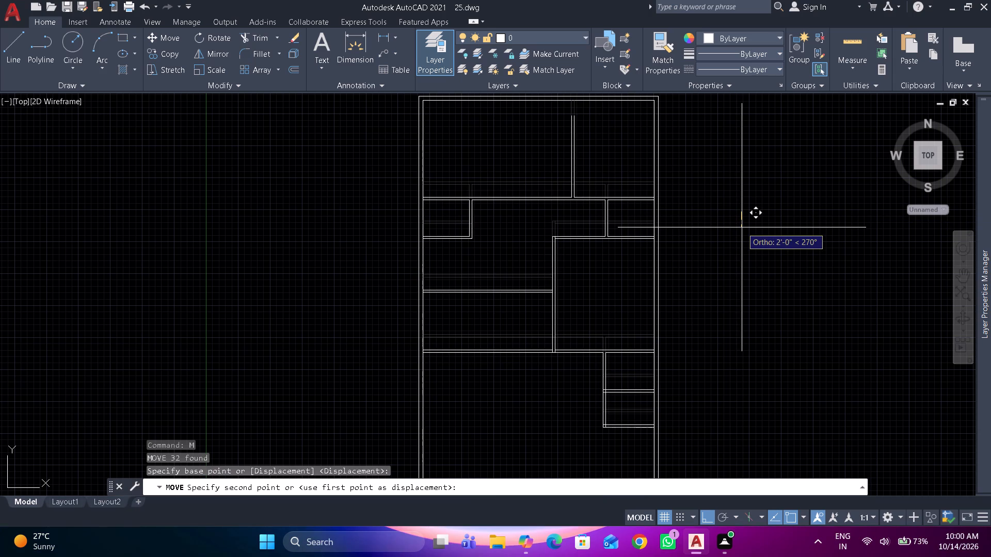
type("2'2\"")
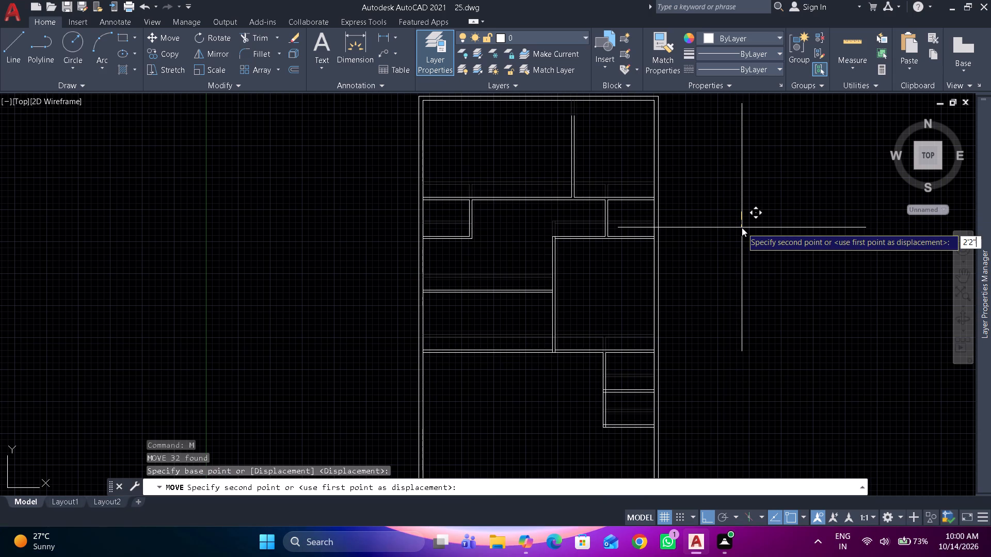
key("Return")
Measure the gap between the bottom outer wall's inner line and the moved sixth horizontal partition.
scroll(739, 219, "down", 1)
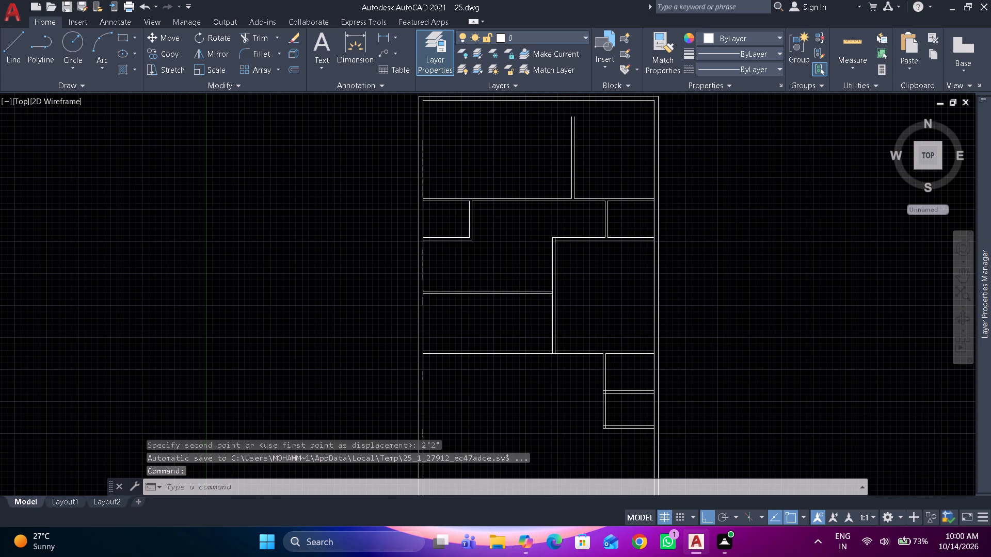
scroll(703, 366, "up", 1)
scroll(650, 431, "up", 2)
middle_click_drag(650, 432, 641, 288)
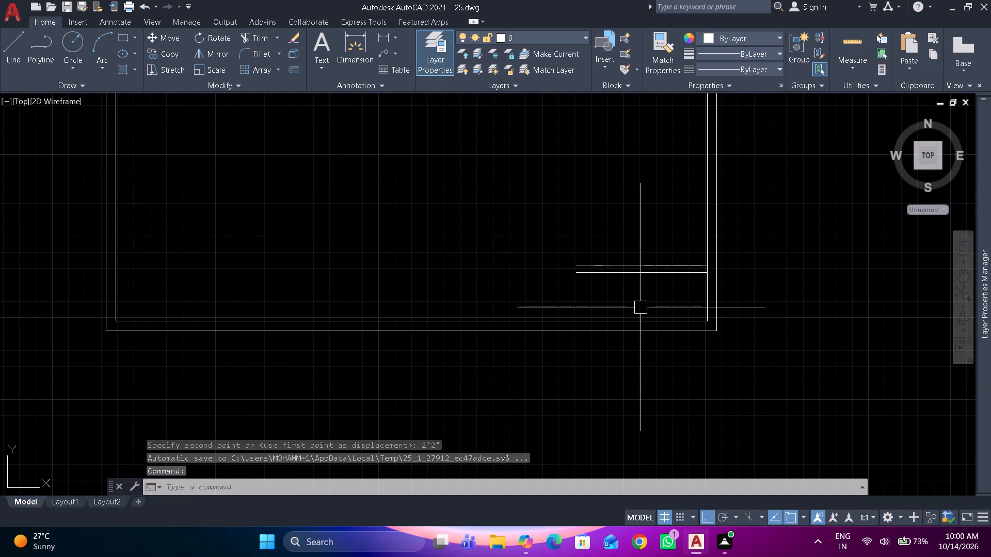
type("dim")
key("space")
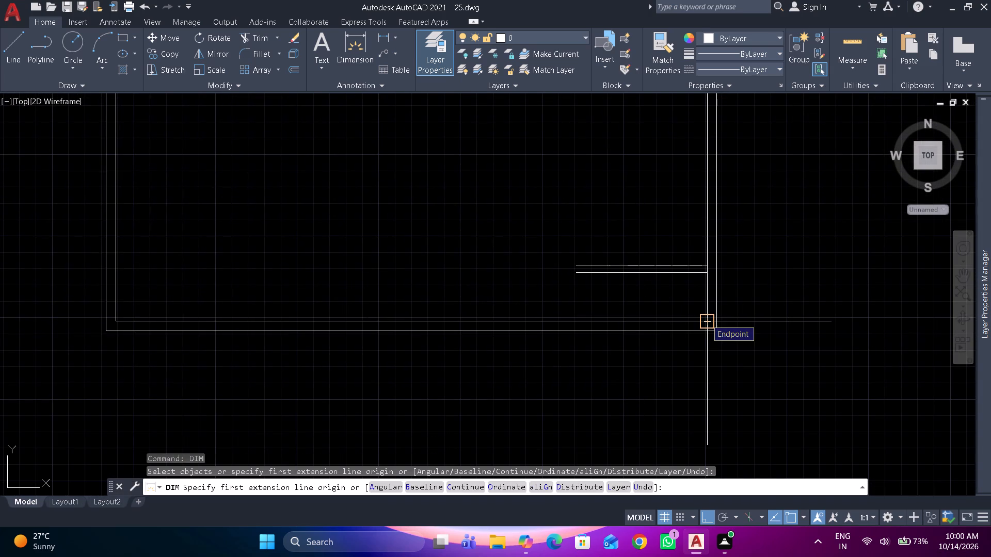
left_click(706, 319)
scroll(704, 319, "up", 1)
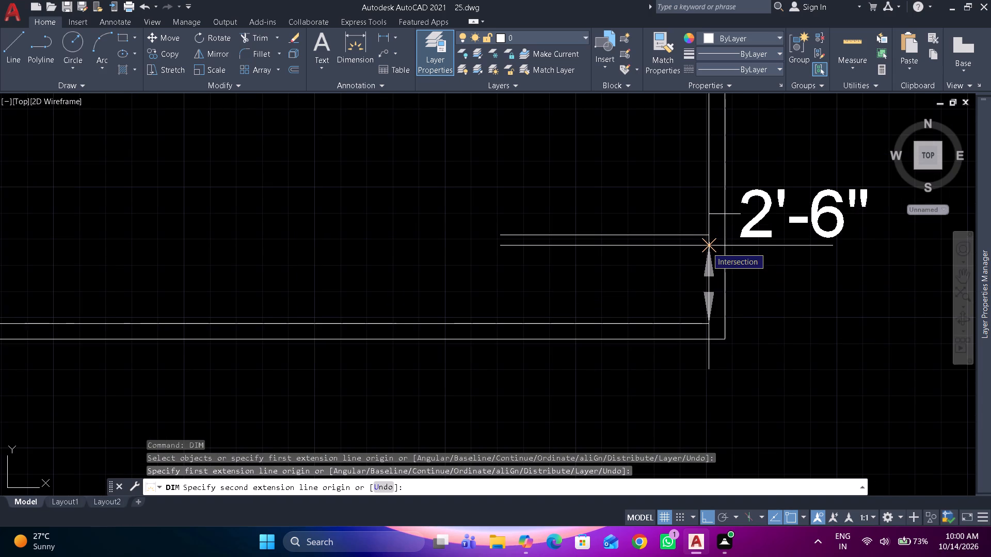
key("Escape")
Offset the right outer wall's inner line 10'5" to the left into the plan.
scroll(699, 267, "down", 3)
middle_click_drag(698, 272, 698, 285)
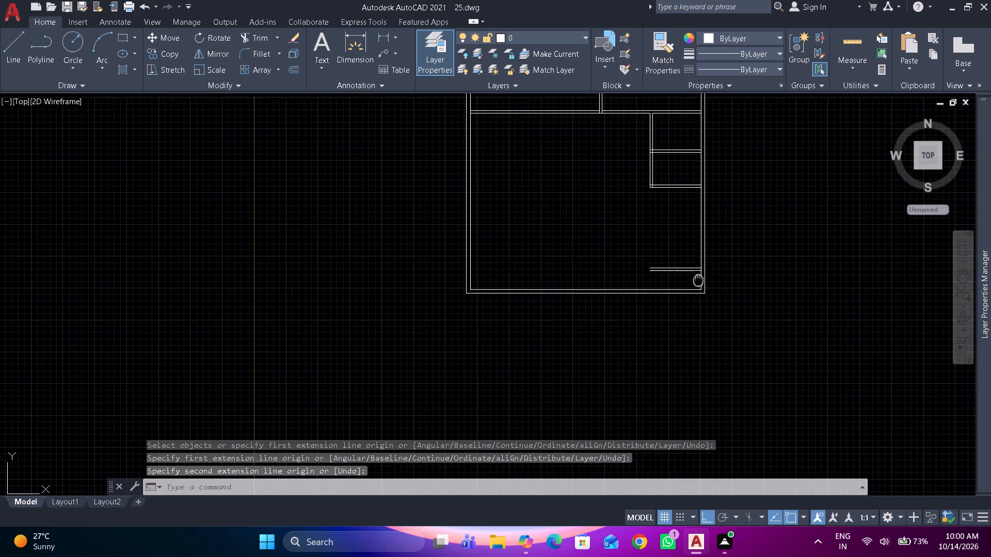
middle_click_drag(698, 285, 706, 347)
middle_click(706, 347)
scroll(706, 347, "down", 1)
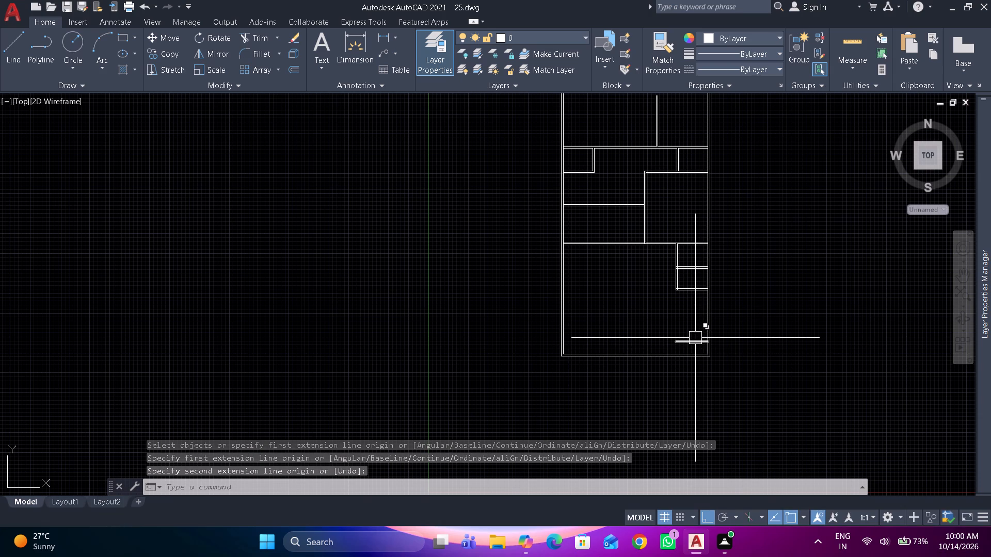
type("o")
key("space")
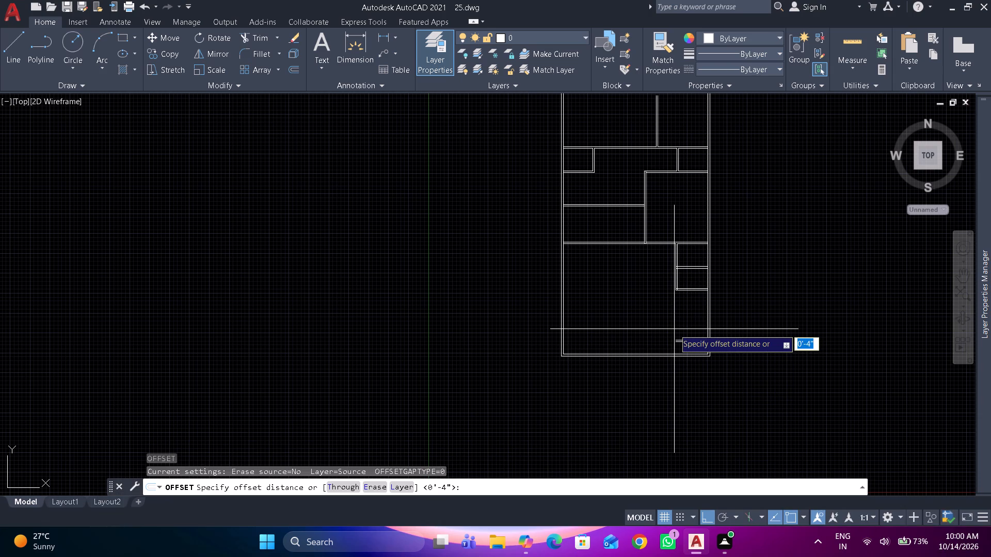
type("10'5\"")
key("space")
scroll(675, 328, "up", 1)
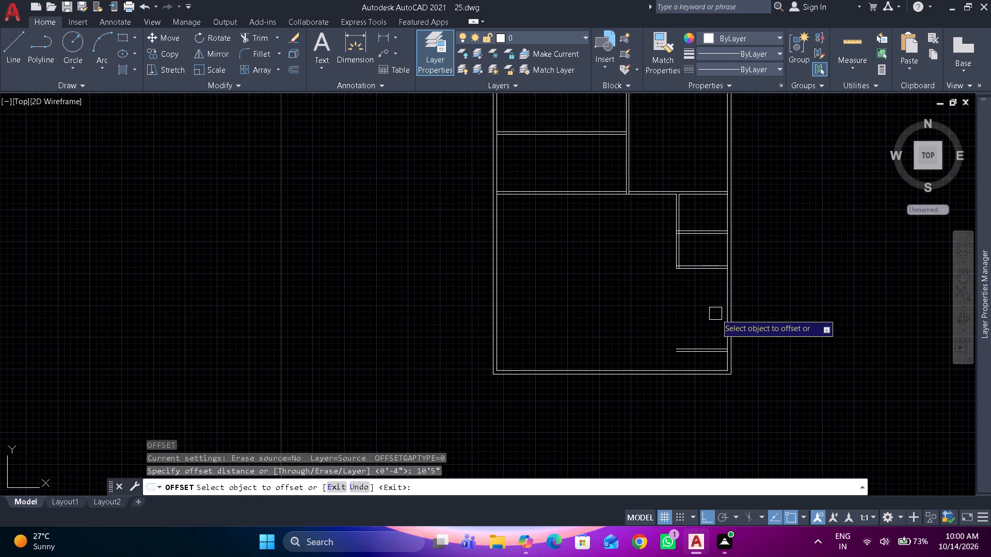
left_click(723, 314)
scroll(688, 317, "up", 1)
left_click(665, 314)
key("space")
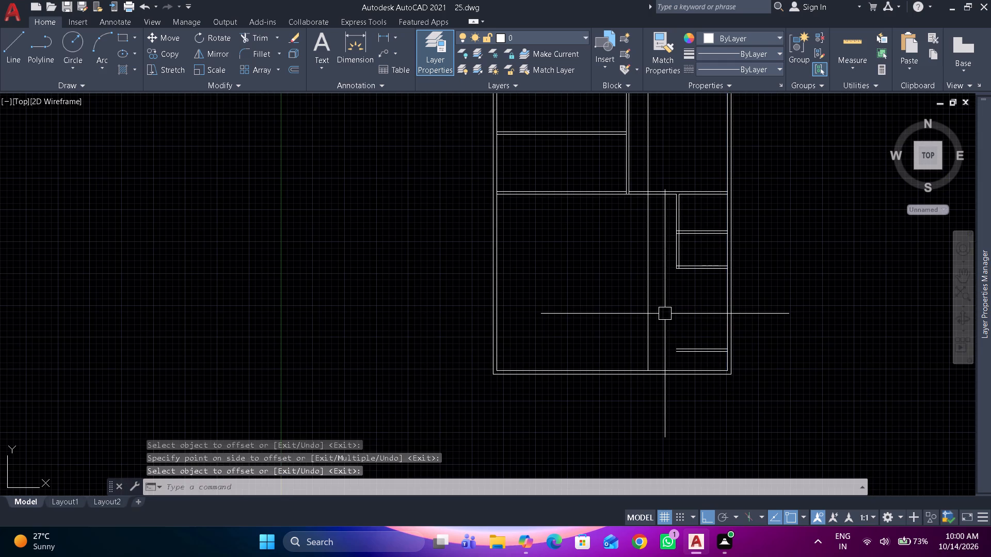
Extend both lines of the fifth and sixth horizontal partitions left to the new vertical line.
scroll(673, 328, "up", 2)
type("ex")
key("space")
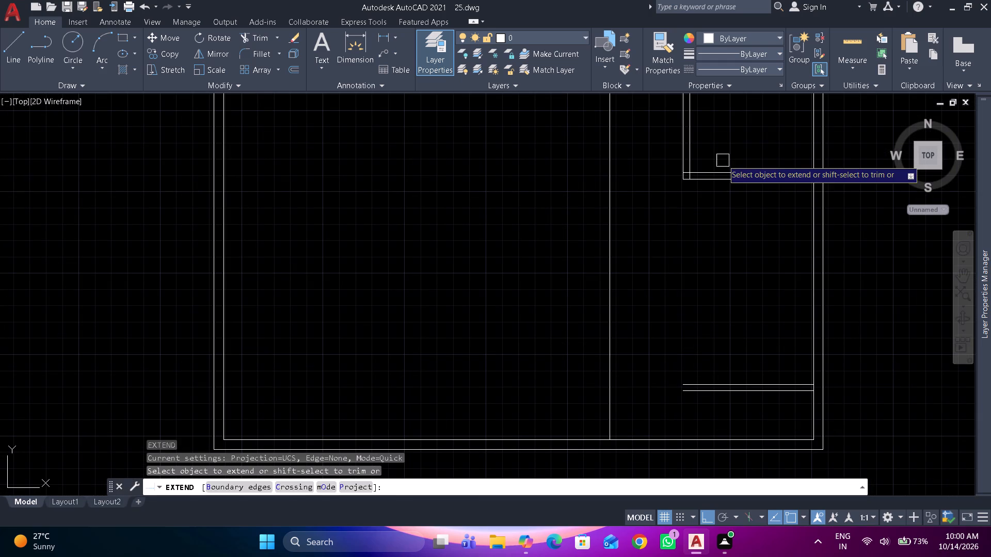
left_click_drag(720, 147, 718, 412)
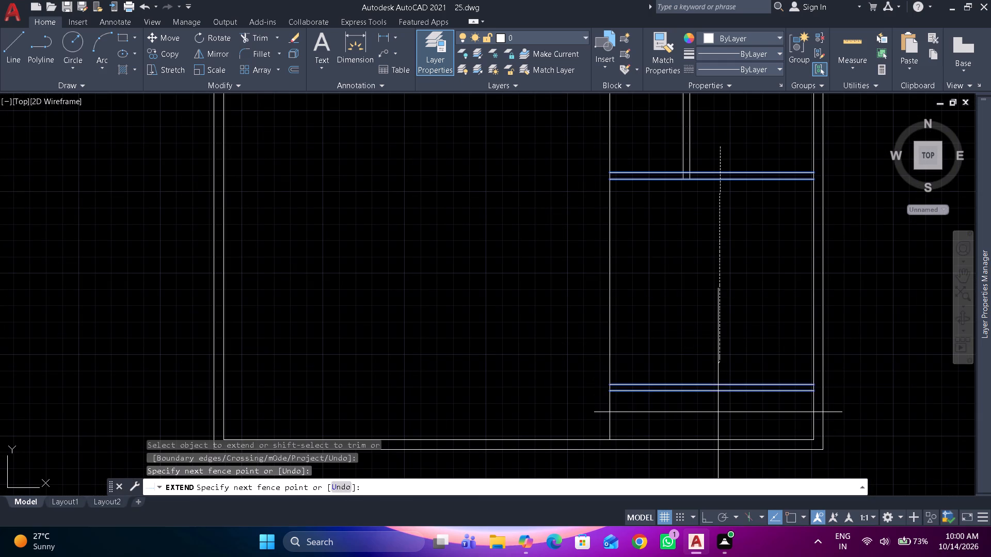
left_click_drag(718, 412, 715, 409)
key("space")
Offset the new vertical line 4" to the left to give the vertical partition its thickness.
type("o 4\"")
key("space")
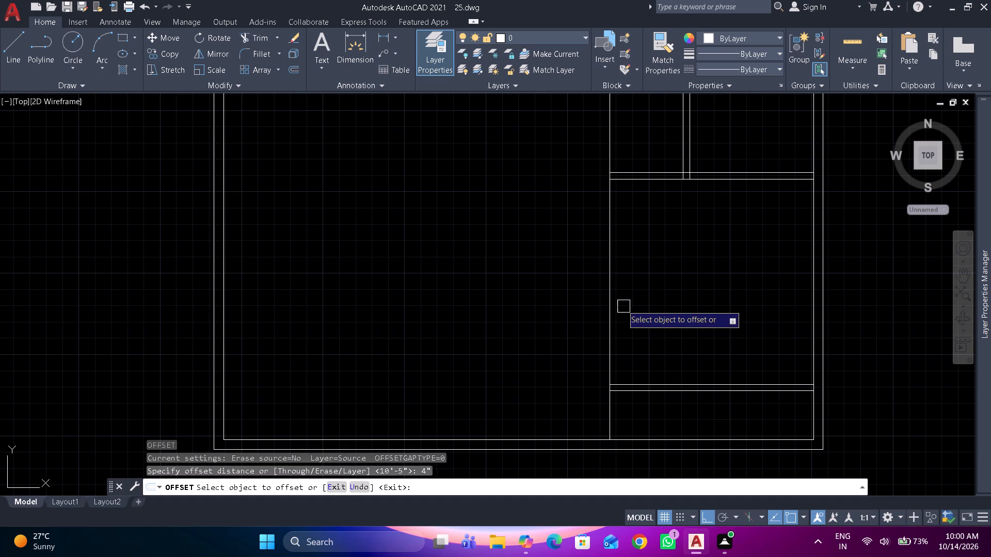
left_click_drag(606, 298, 582, 294)
left_click(525, 291)
key("space")
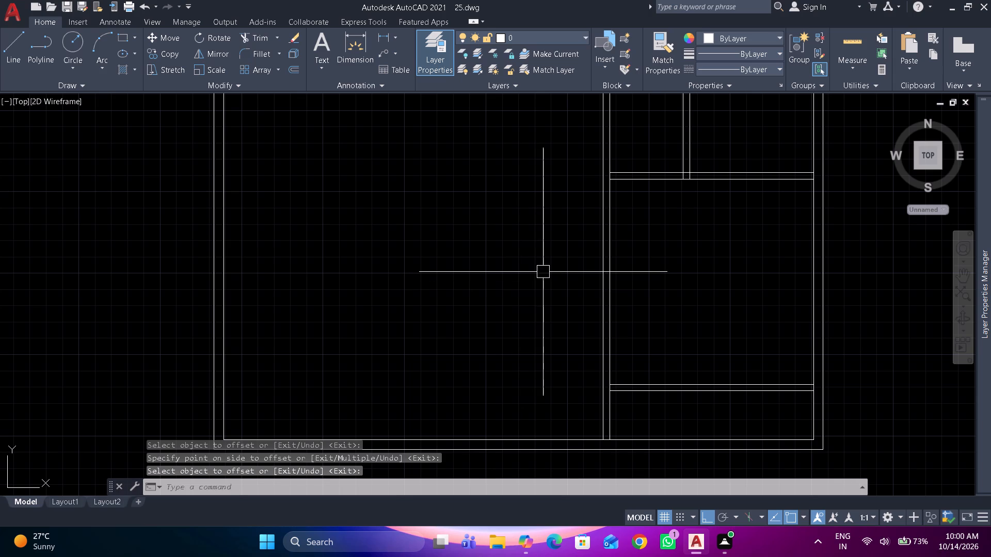
Extend both lines of the fifth and sixth horizontal partitions left to the outer line of the 4" vertical partition.
type("ex")
key("space")
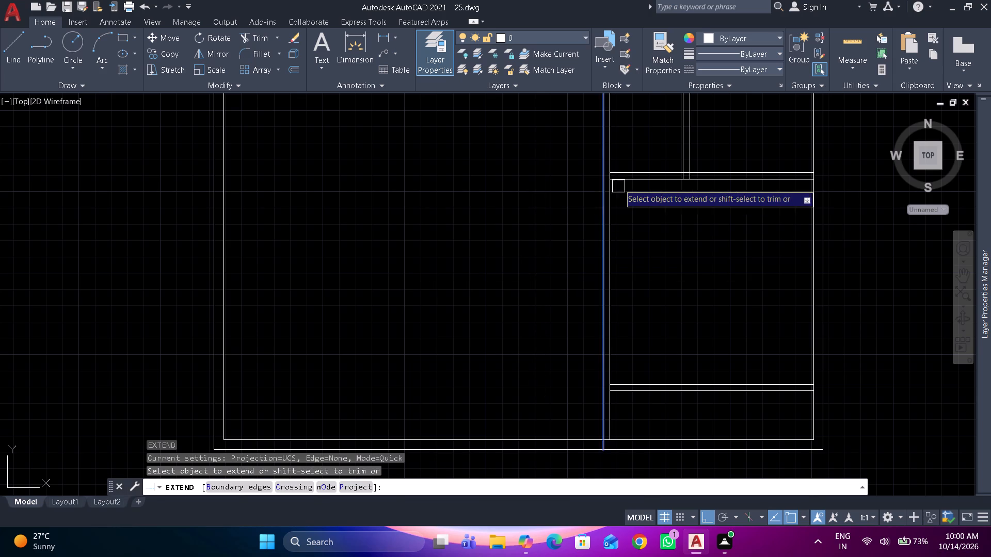
left_click_drag(629, 159, 630, 219)
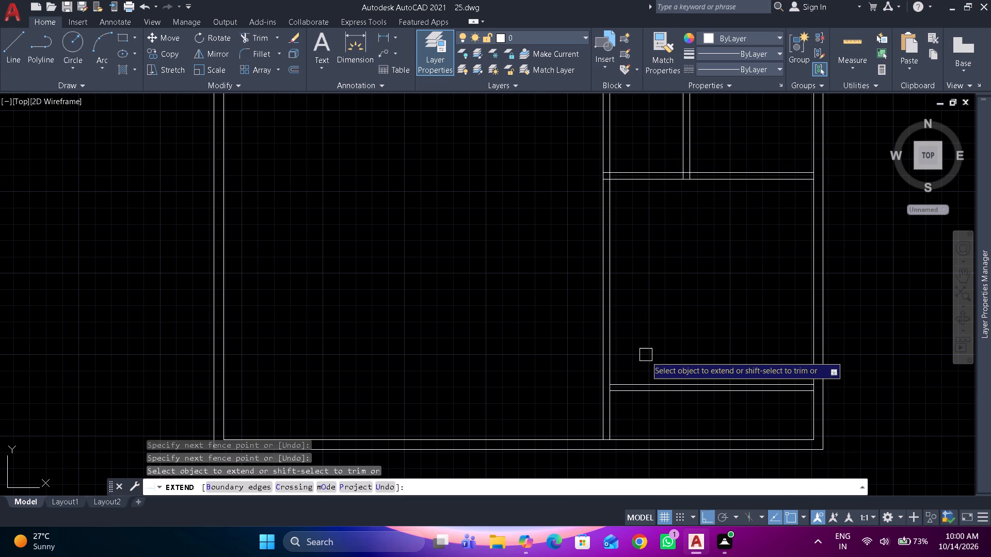
left_click_drag(637, 366, 636, 411)
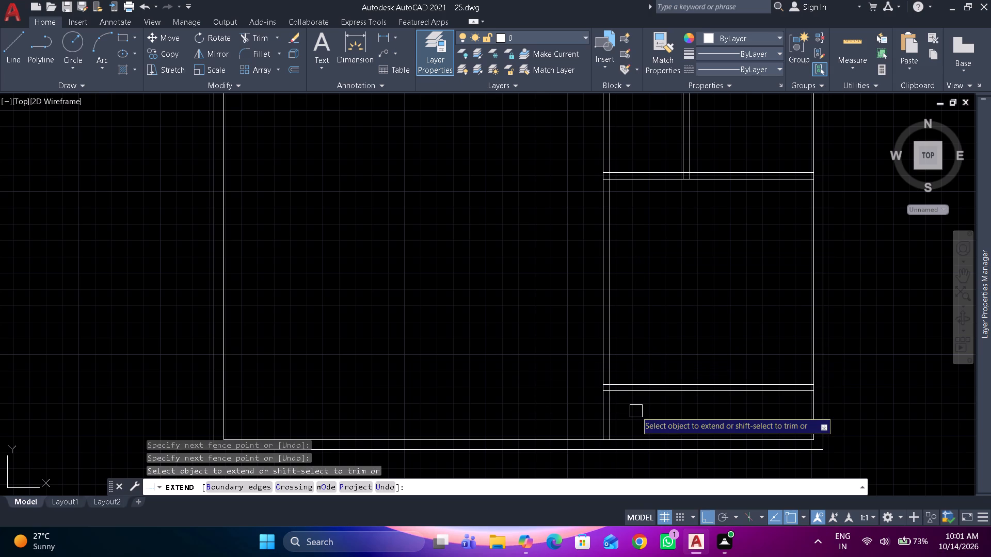
key("space")
Trim the new vertical partition's lines above the fifth horizontal partition and the overlapping line at their corner.
type("tr")
key("space")
scroll(615, 216, "up", 1)
left_click_drag(628, 126, 608, 126)
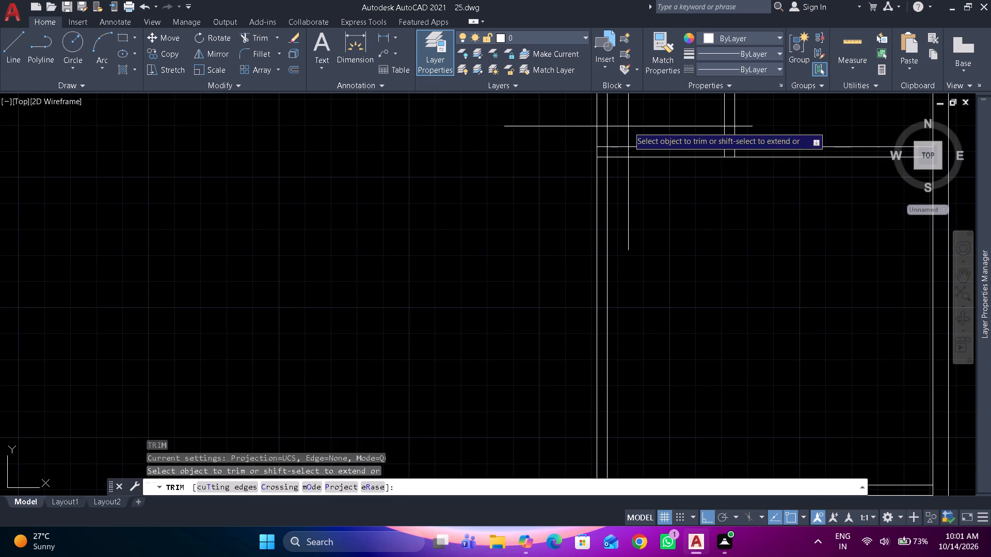
left_click_drag(608, 126, 547, 130)
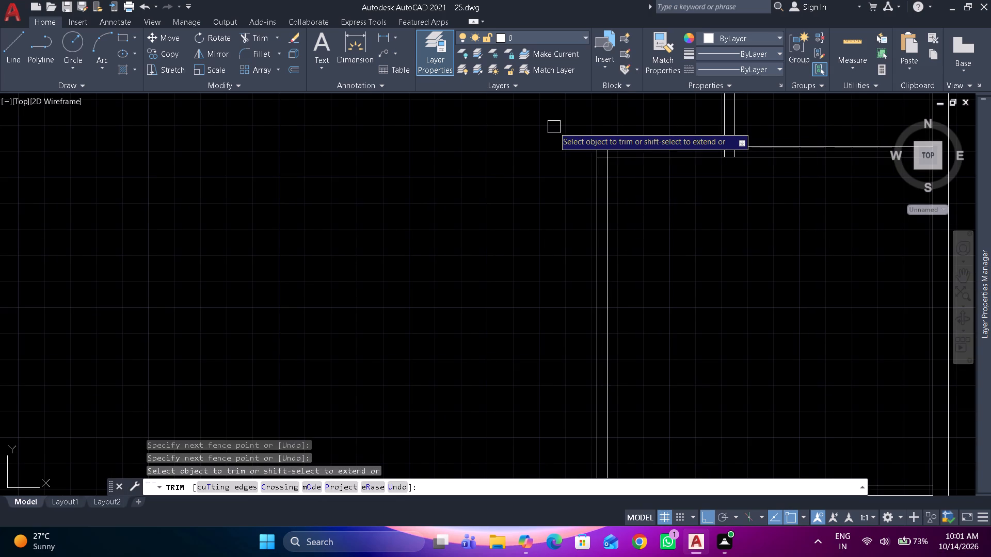
scroll(602, 152, "up", 3)
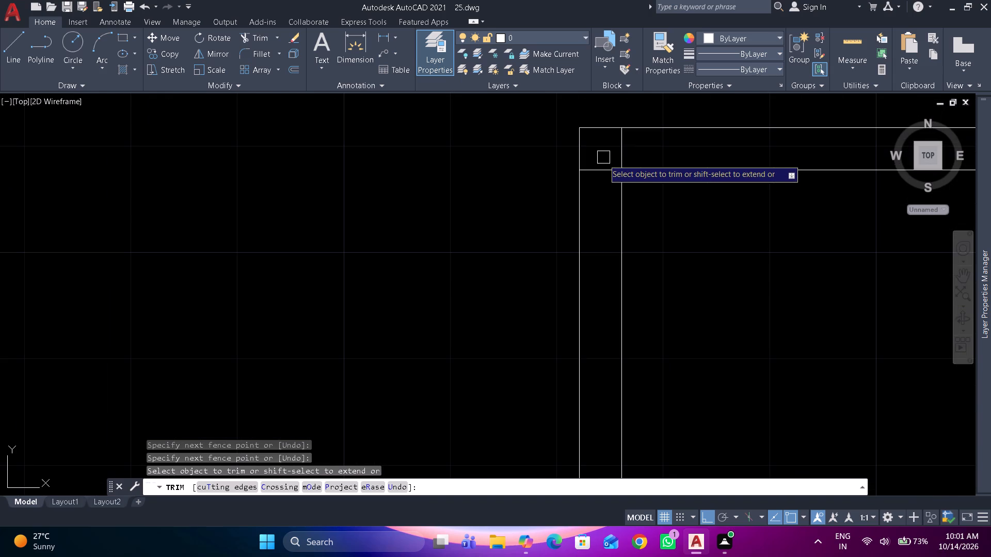
left_click(600, 170)
scroll(642, 211, "down", 2)
scroll(680, 249, "down", 1)
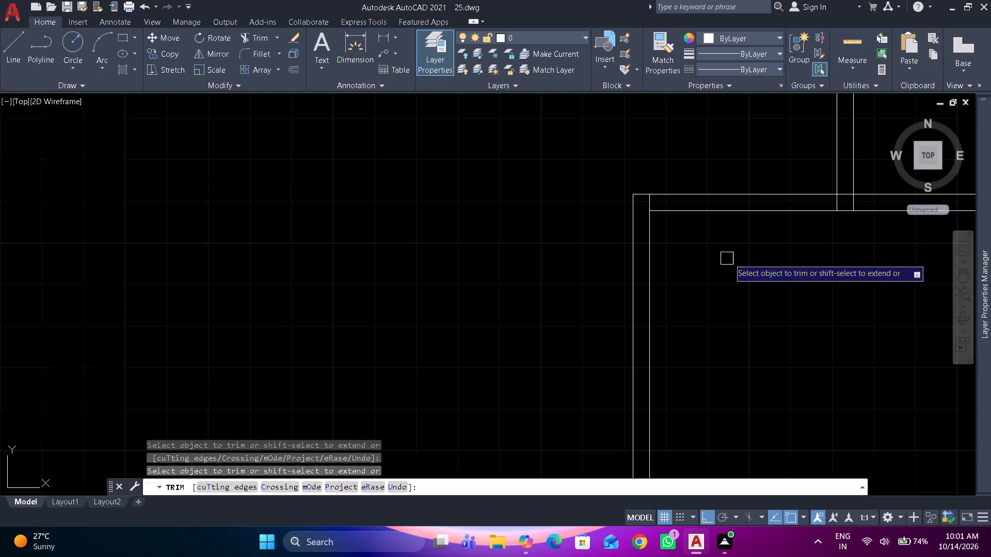
Trim the fifth horizontal partition's upper line where it crosses the upper vertical partition.
scroll(746, 262, "down", 1)
middle_click_drag(714, 261, 678, 269)
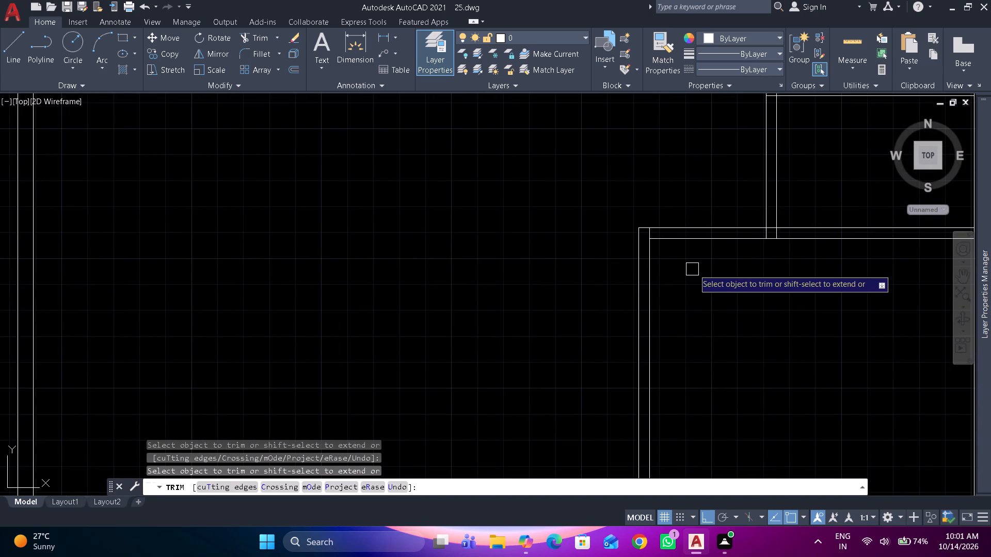
scroll(776, 247, "up", 3)
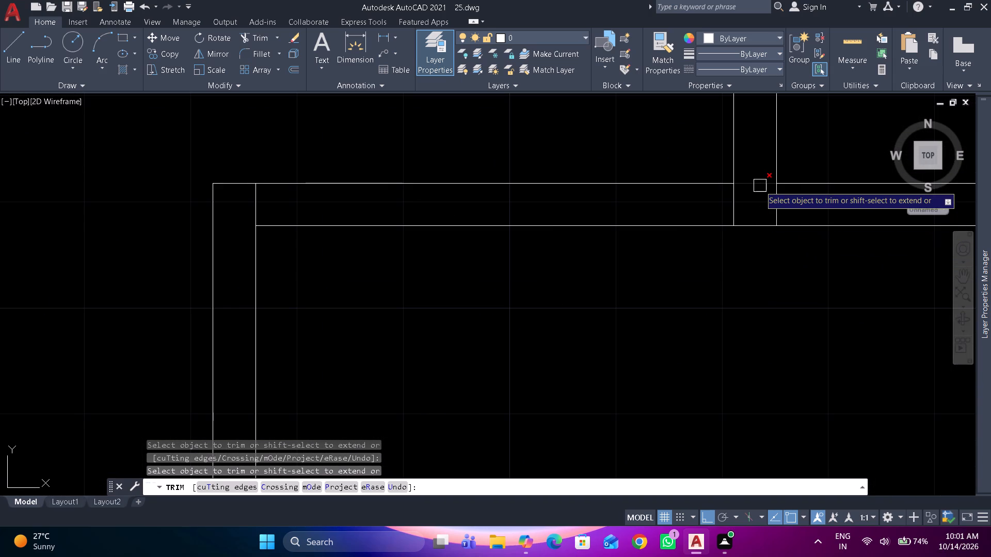
left_click(760, 186)
scroll(712, 281, "down", 6)
middle_click_drag(702, 290, 668, 233)
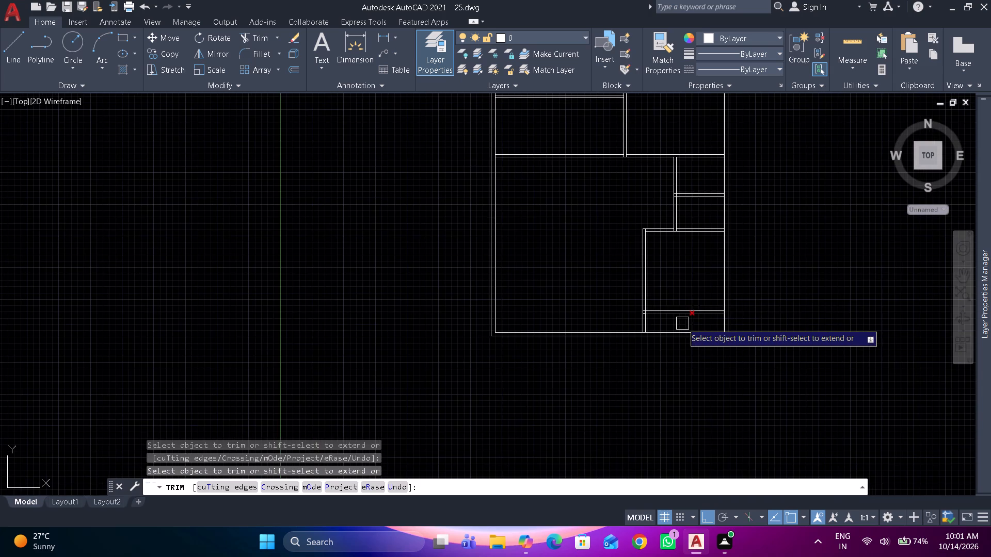
scroll(680, 320, "up", 4)
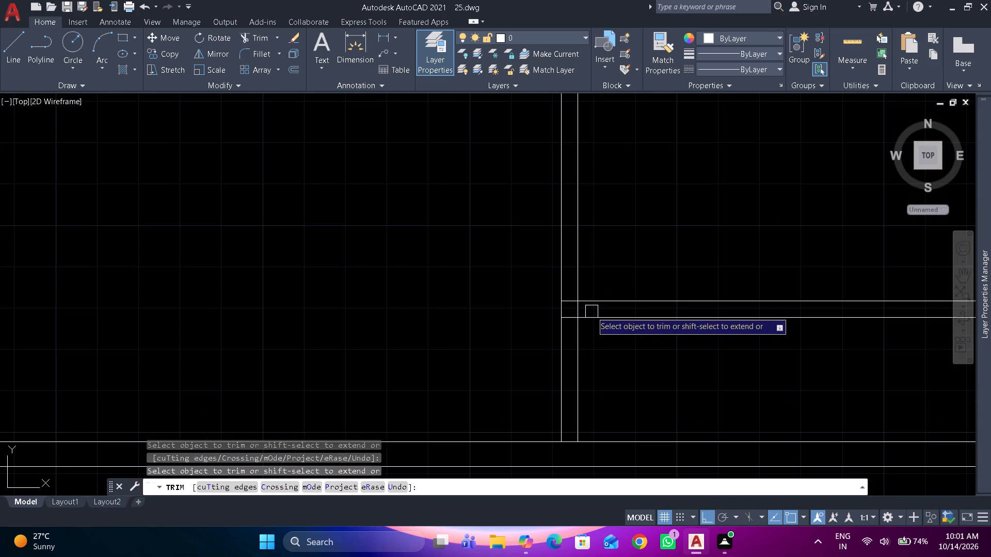
scroll(585, 320, "up", 2)
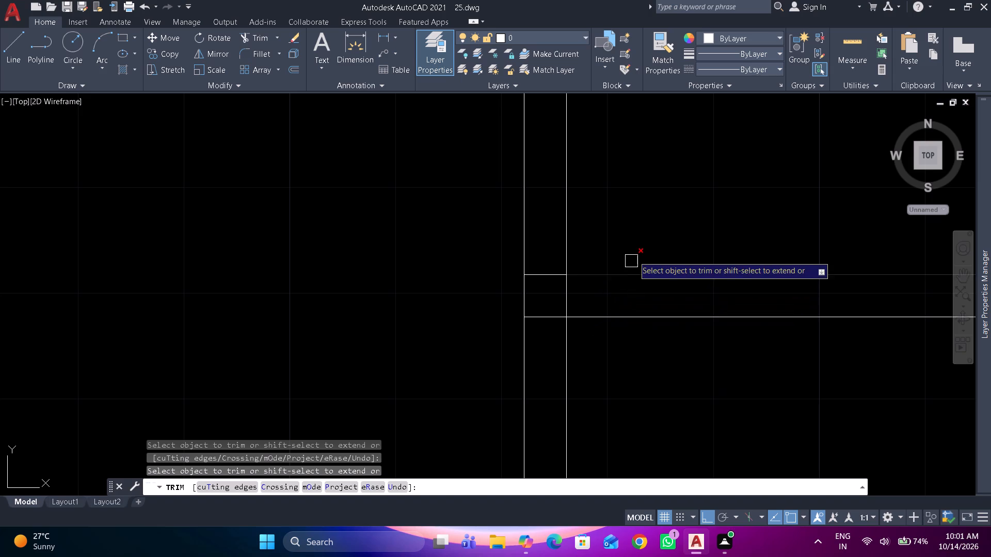
scroll(640, 244, "down", 4)
middle_click_drag(578, 217, 577, 298)
key("space")
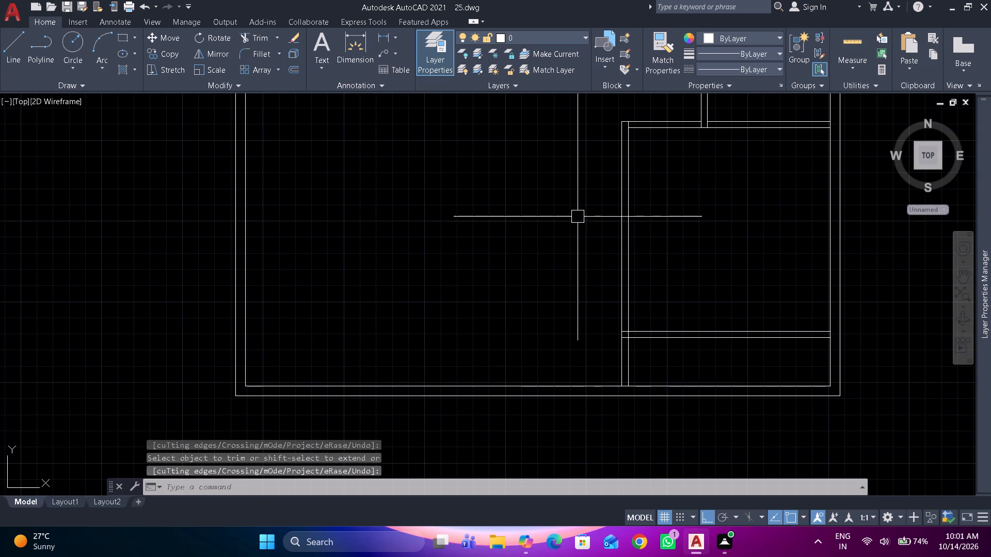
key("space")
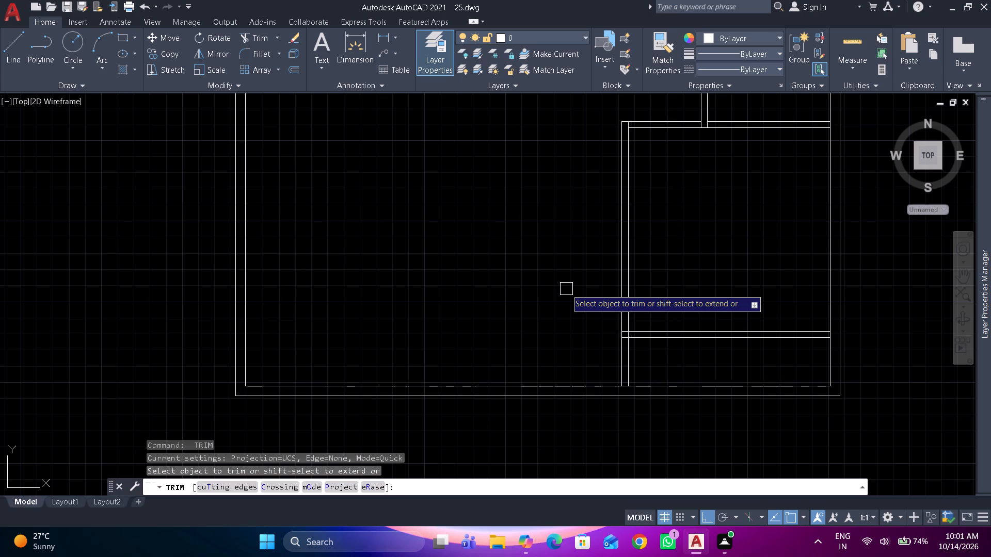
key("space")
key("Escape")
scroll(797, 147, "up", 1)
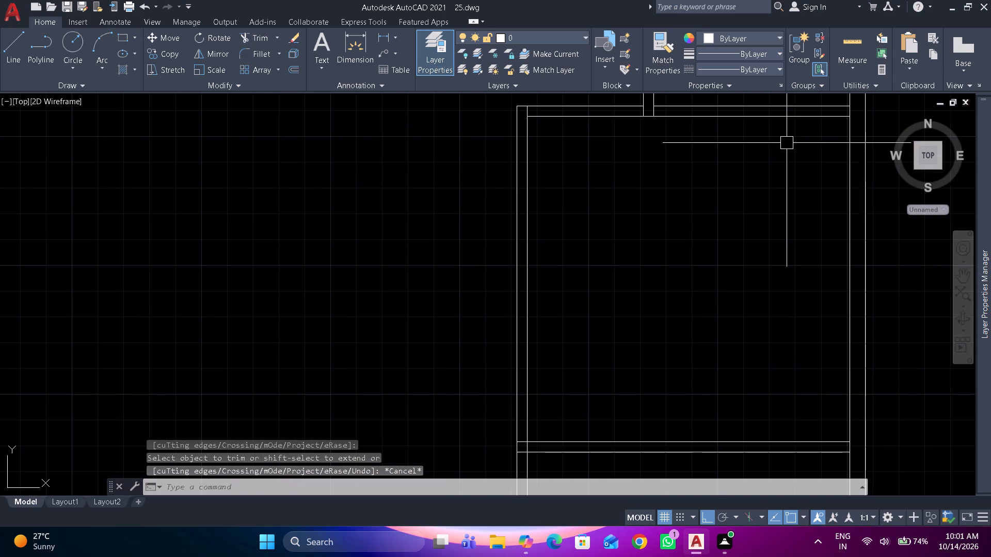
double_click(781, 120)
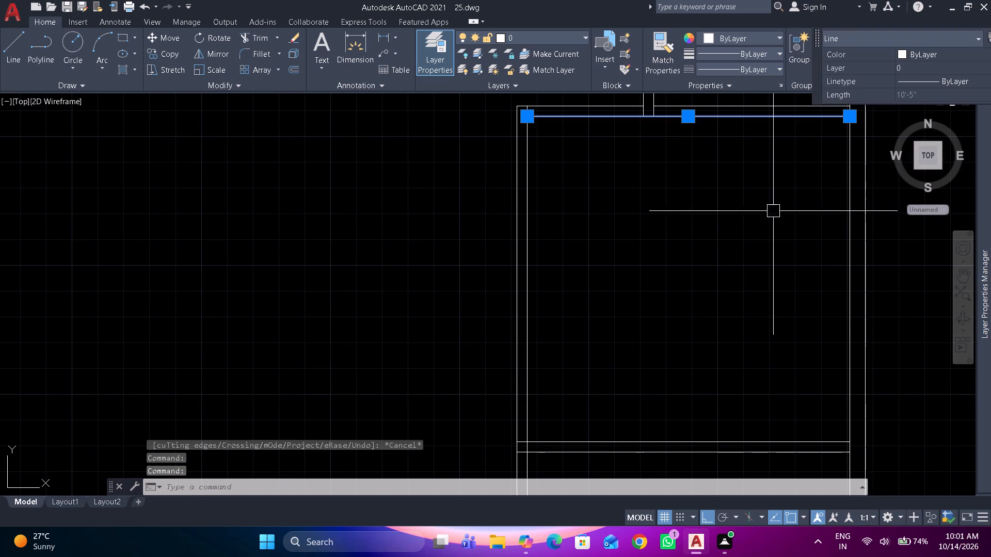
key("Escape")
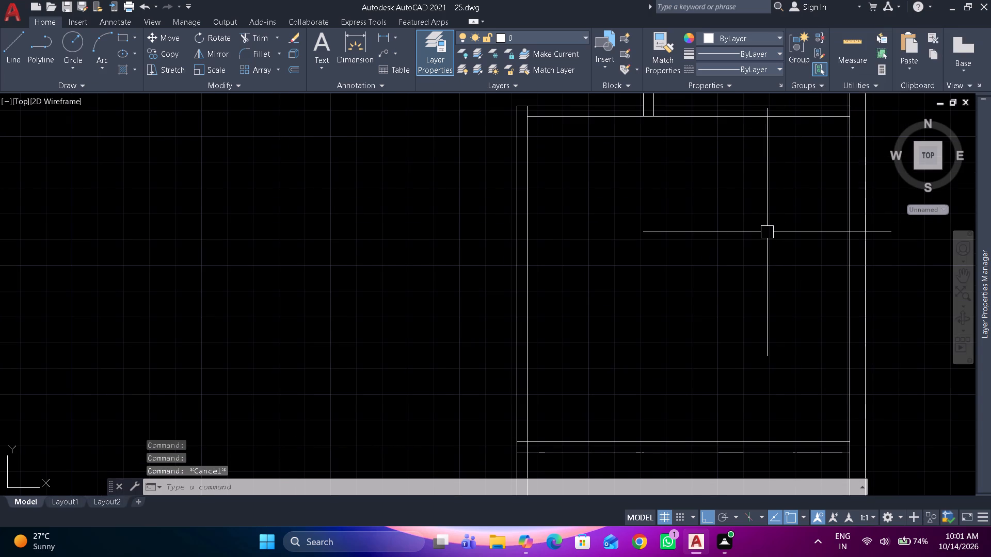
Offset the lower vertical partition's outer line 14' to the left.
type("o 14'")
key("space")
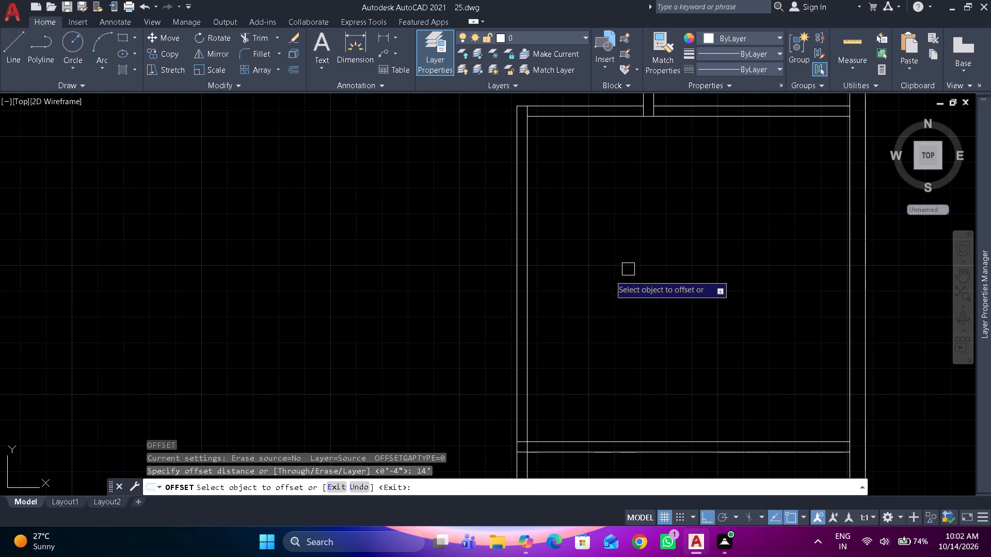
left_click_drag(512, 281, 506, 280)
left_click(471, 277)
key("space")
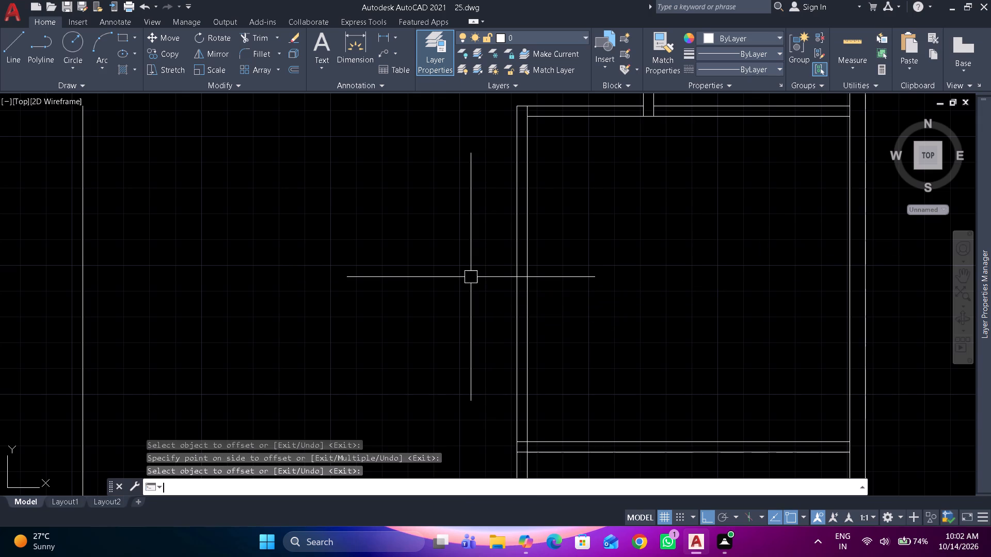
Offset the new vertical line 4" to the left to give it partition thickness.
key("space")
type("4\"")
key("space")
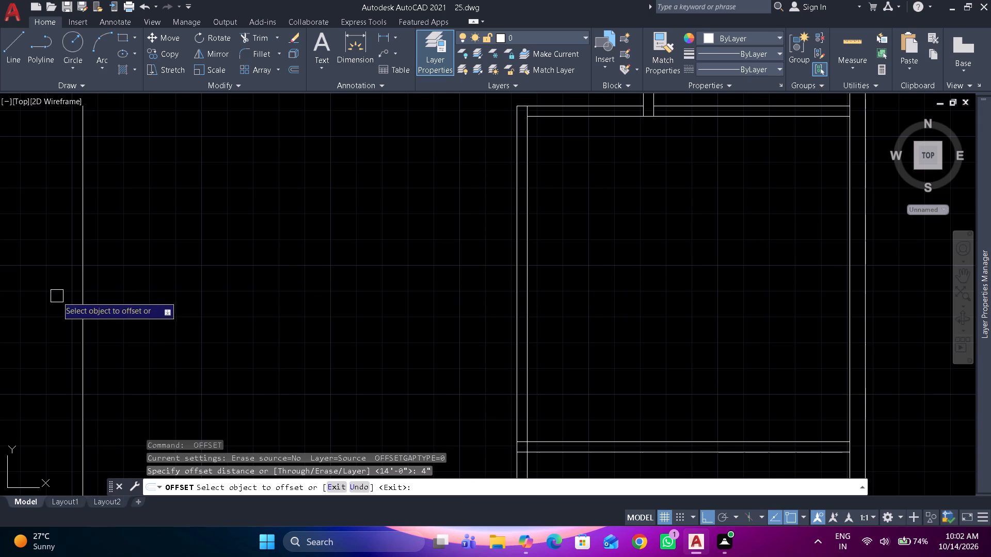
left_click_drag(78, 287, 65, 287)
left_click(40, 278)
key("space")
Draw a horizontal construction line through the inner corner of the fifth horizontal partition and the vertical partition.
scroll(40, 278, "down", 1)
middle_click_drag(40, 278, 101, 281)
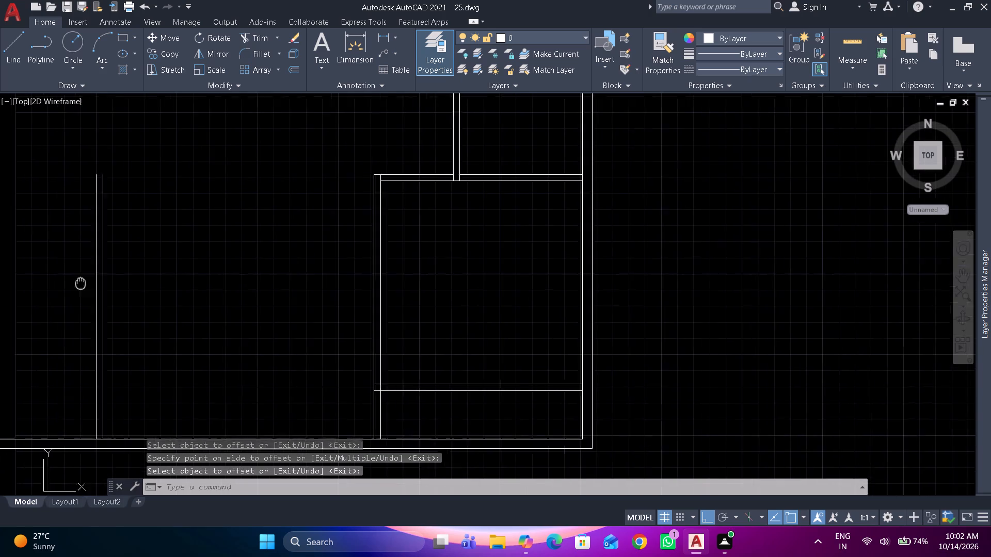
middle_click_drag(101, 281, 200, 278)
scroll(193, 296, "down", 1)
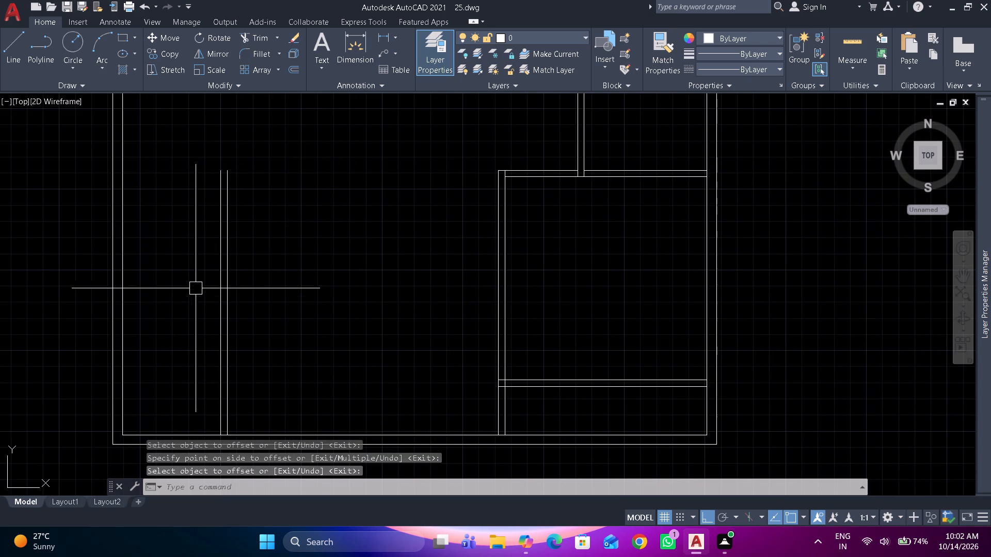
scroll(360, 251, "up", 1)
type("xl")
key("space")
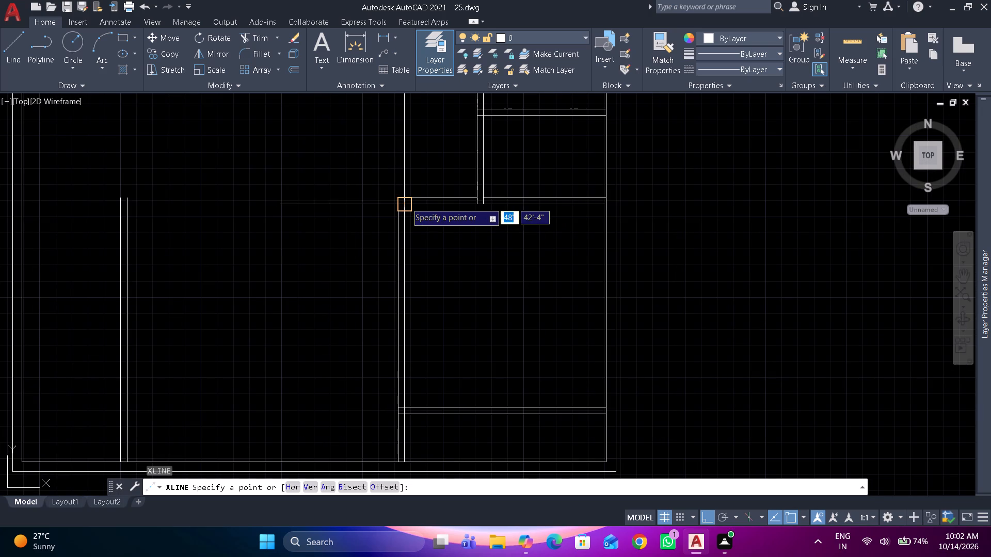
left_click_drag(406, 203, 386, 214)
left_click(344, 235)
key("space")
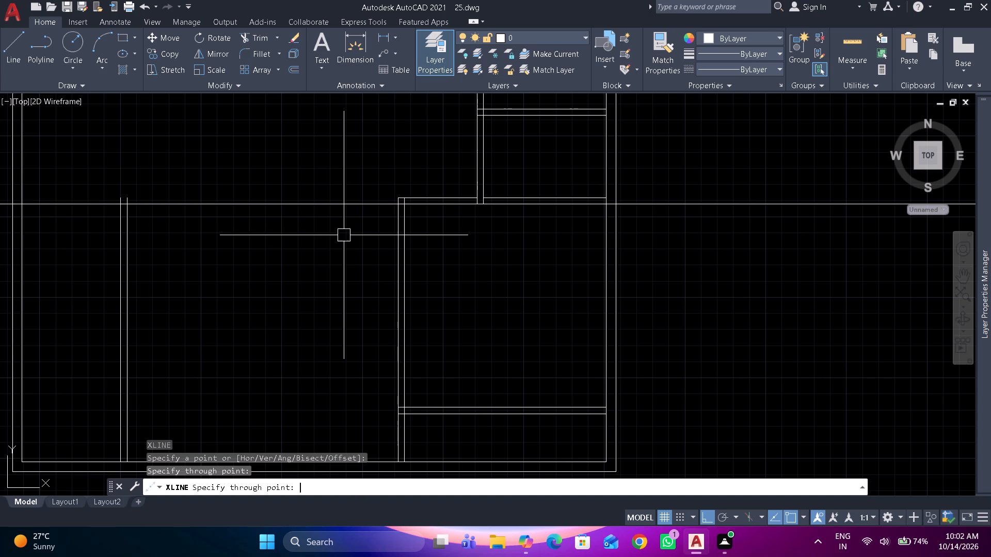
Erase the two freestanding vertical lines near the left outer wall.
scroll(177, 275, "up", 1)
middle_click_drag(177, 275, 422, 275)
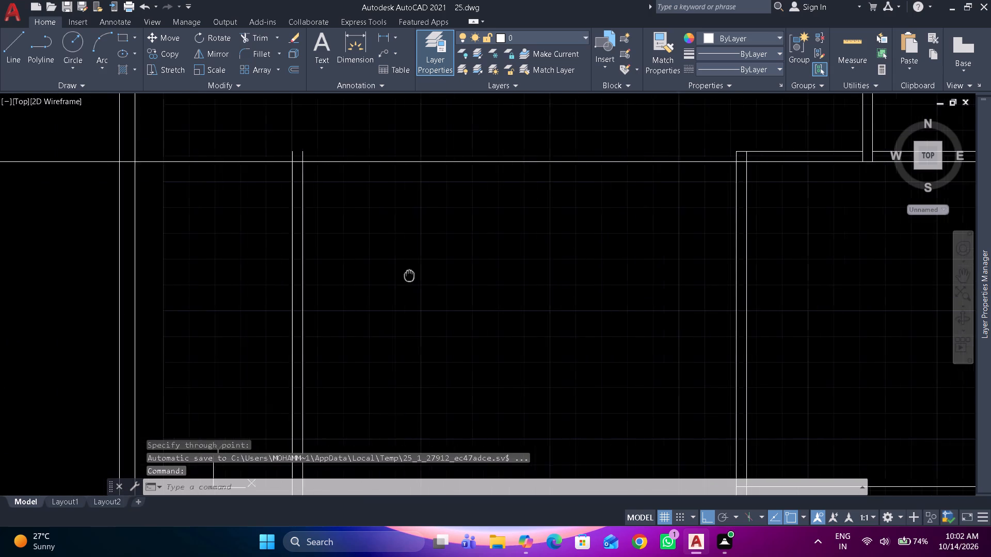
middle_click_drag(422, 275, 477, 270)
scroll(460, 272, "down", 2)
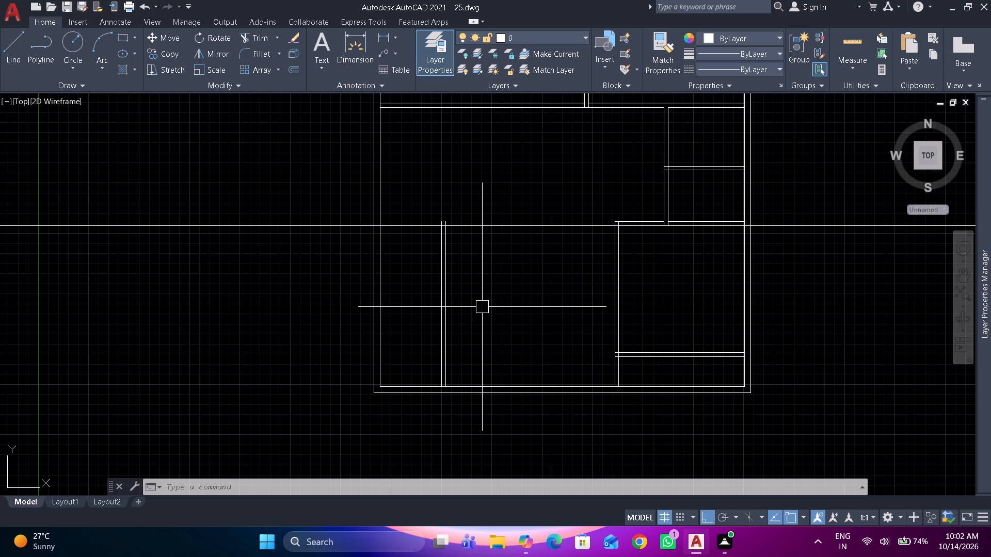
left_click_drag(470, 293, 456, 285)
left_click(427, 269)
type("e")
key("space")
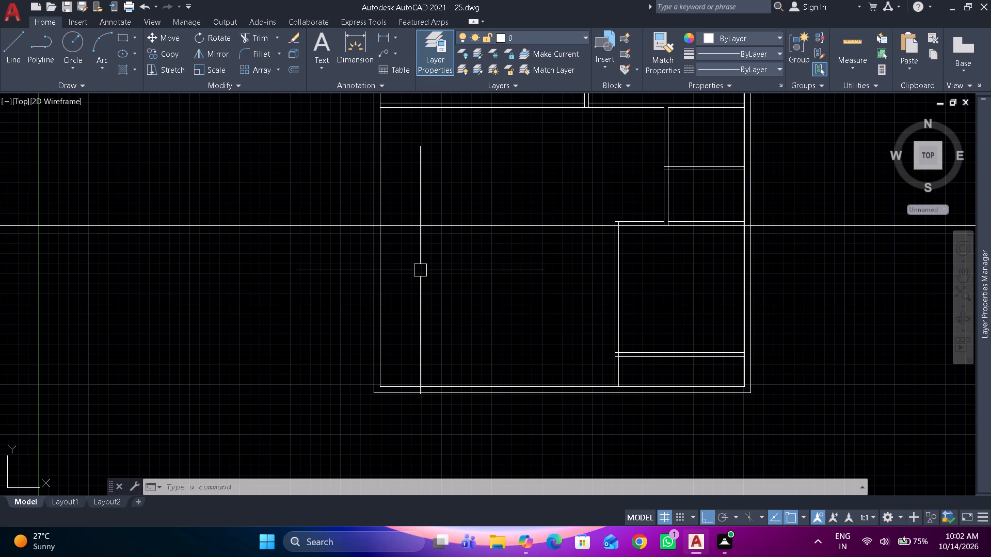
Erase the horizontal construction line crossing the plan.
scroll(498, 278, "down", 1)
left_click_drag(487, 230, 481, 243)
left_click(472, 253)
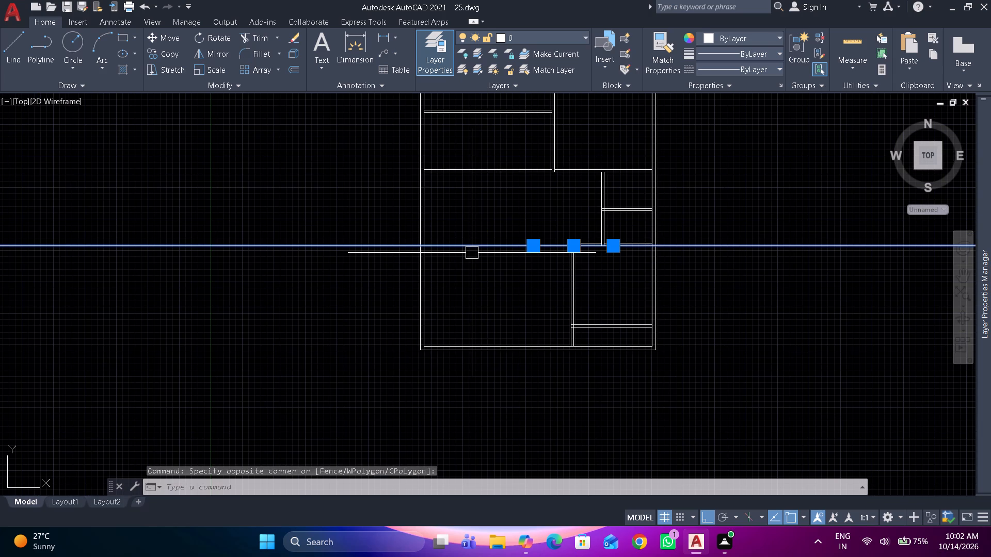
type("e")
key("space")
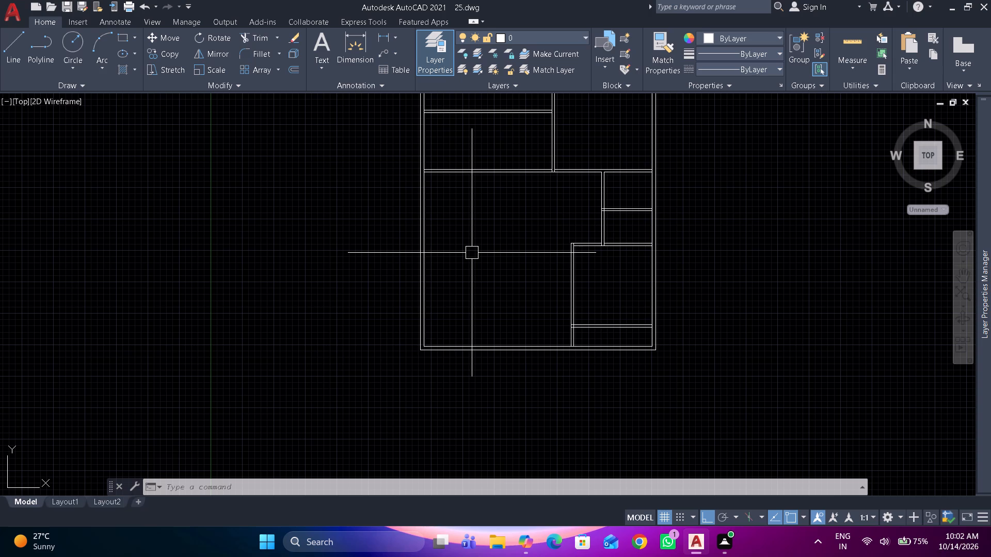
Offset the left outer wall's inner line 10'7" to the right into the plan.
type("o 10'")
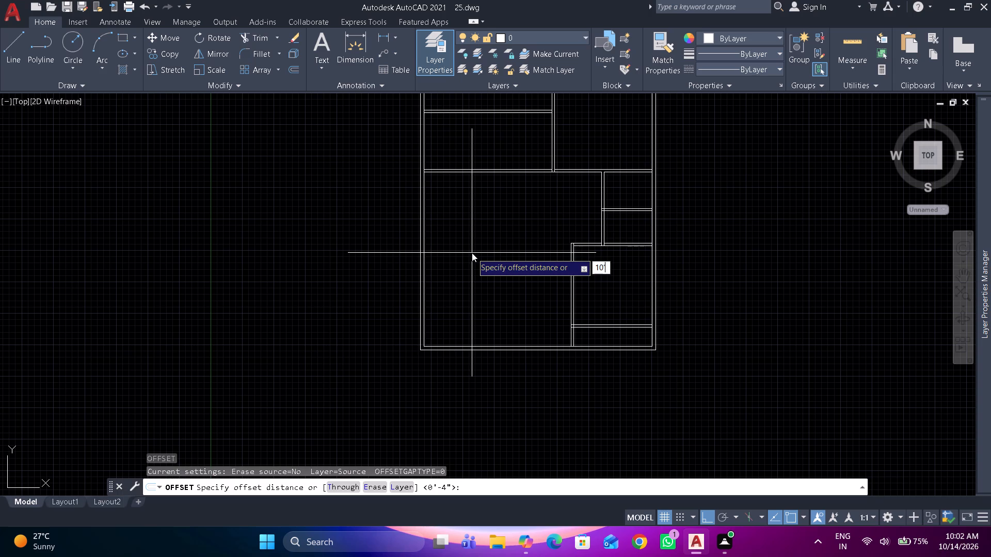
type("7\"")
key("space")
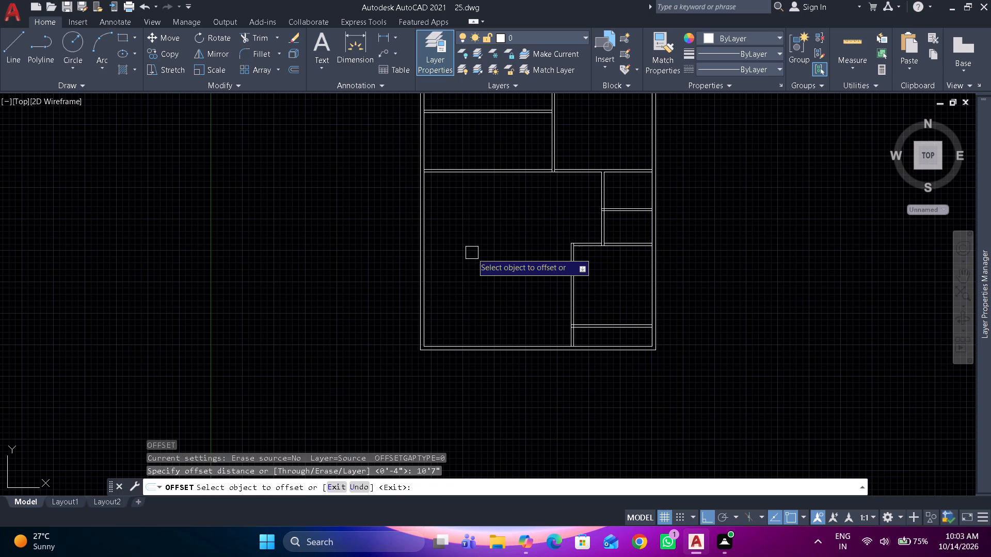
scroll(469, 299, "up", 1)
scroll(418, 300, "up", 1)
left_click_drag(385, 303, 405, 300)
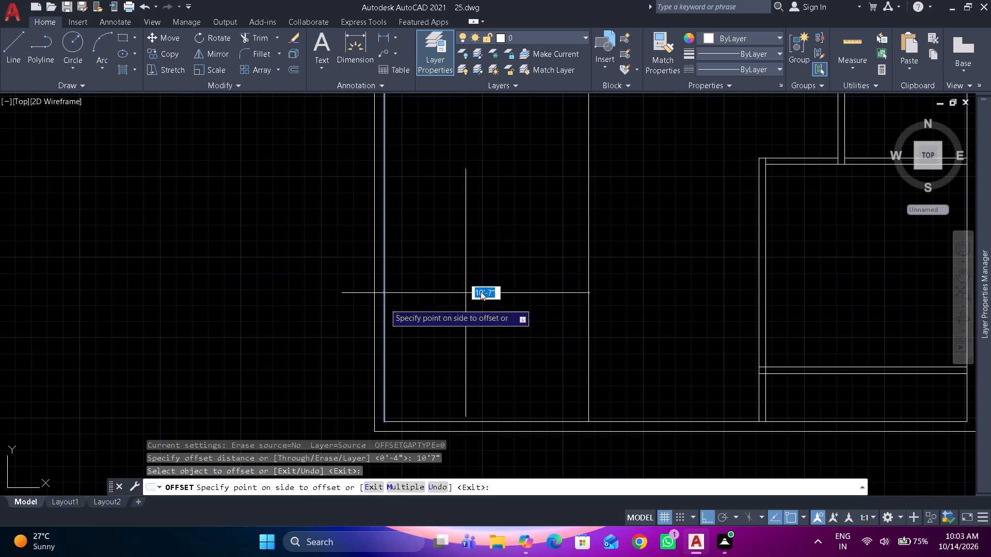
left_click(486, 289)
key("space")
Offset the left outer wall's inner line 10'7" to the right into the plan.
key("space")
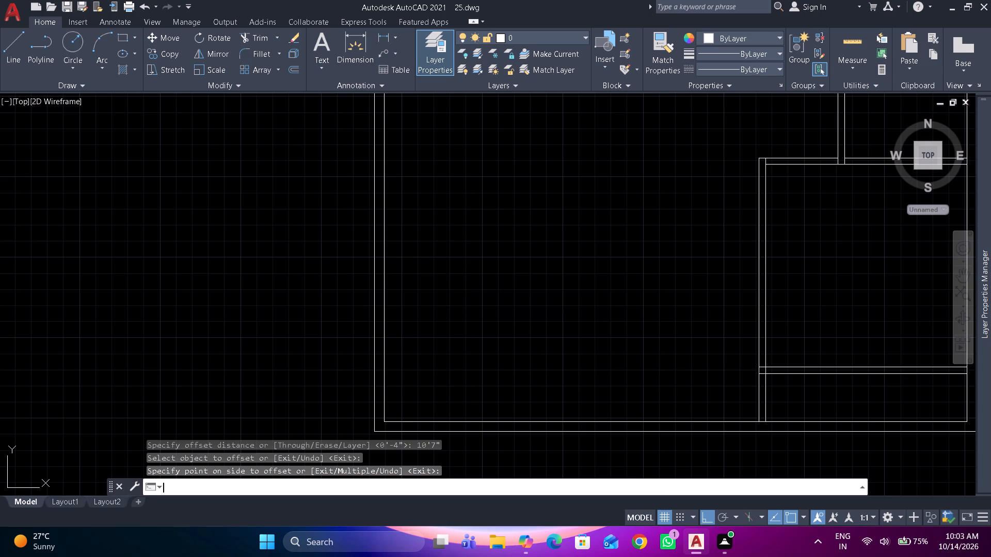
key("space")
left_click(386, 303)
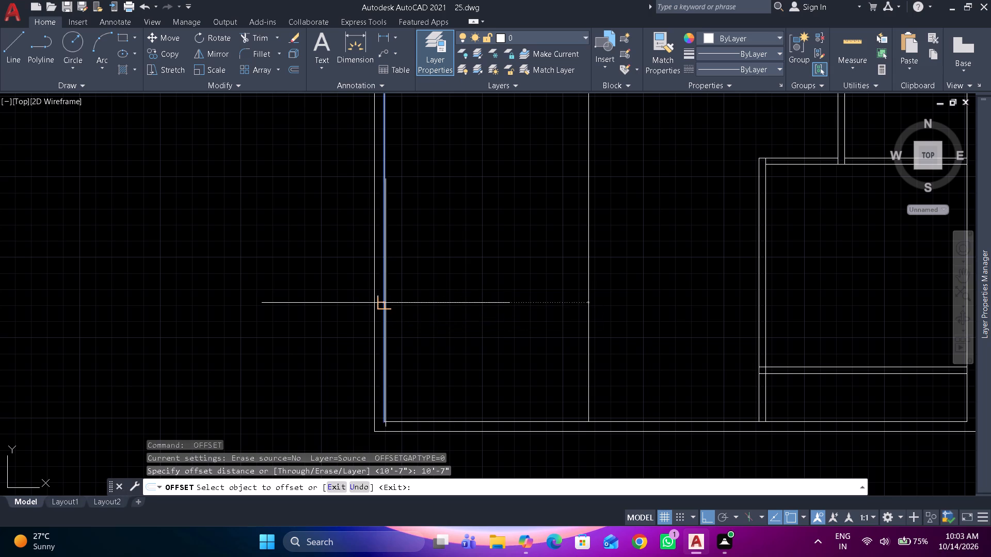
left_click(445, 295)
key("space")
Offset the new vertical line 4" to the right to form the partition's thickness.
key("space")
type("4\"")
key("space")
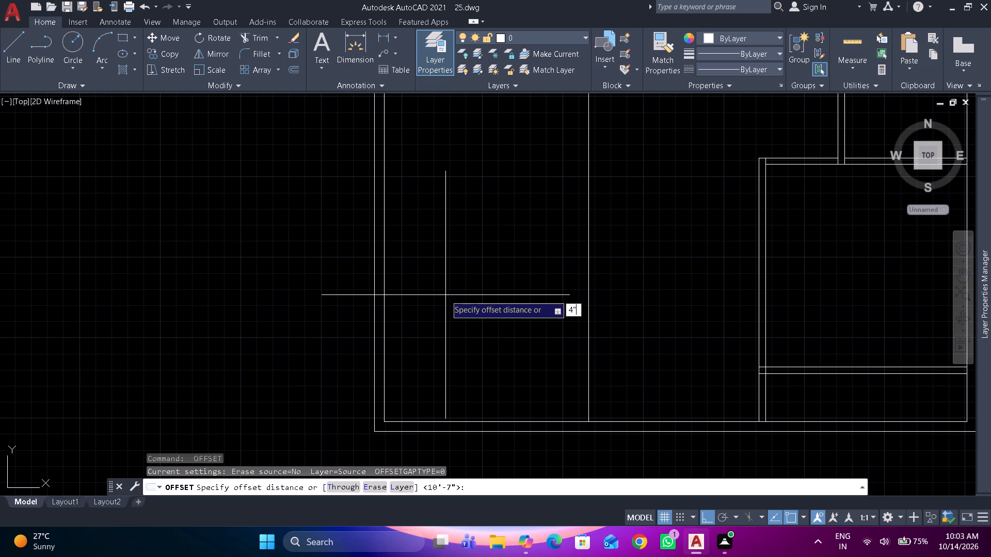
left_click_drag(588, 290, 598, 291)
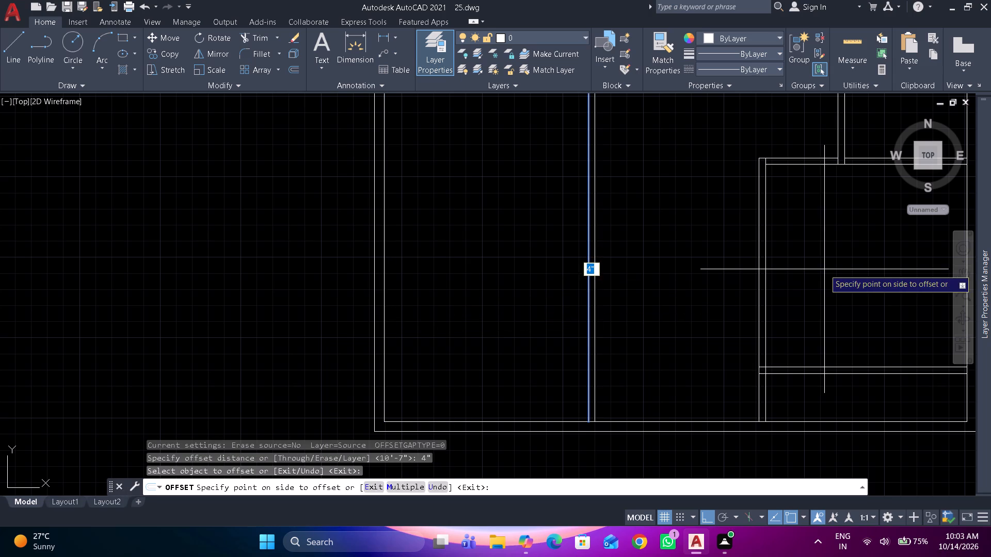
left_click(819, 270)
key("space")
Measure the clear width between the two lower vertical partitions along the bottom wall.
type("di")
key("m")
key("space")
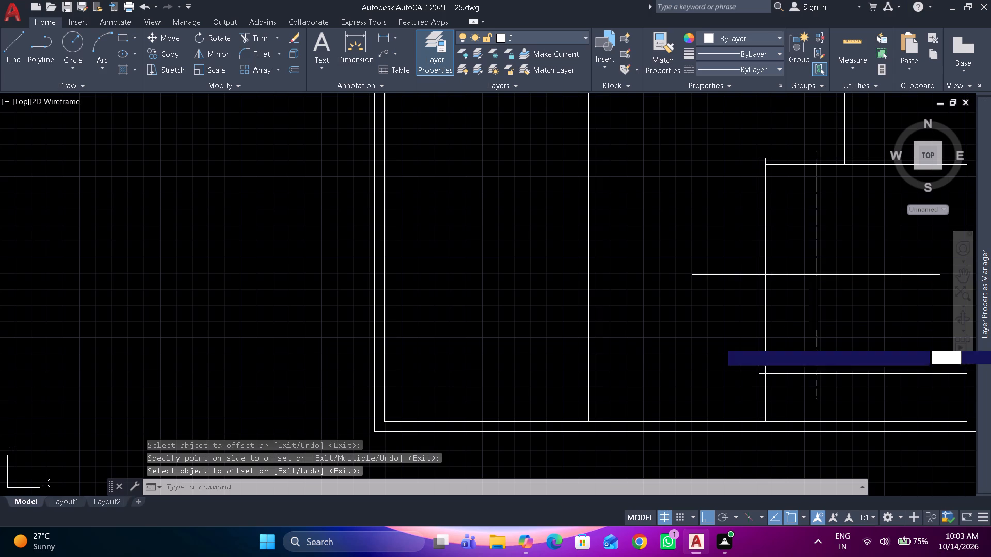
scroll(725, 410, "up", 1)
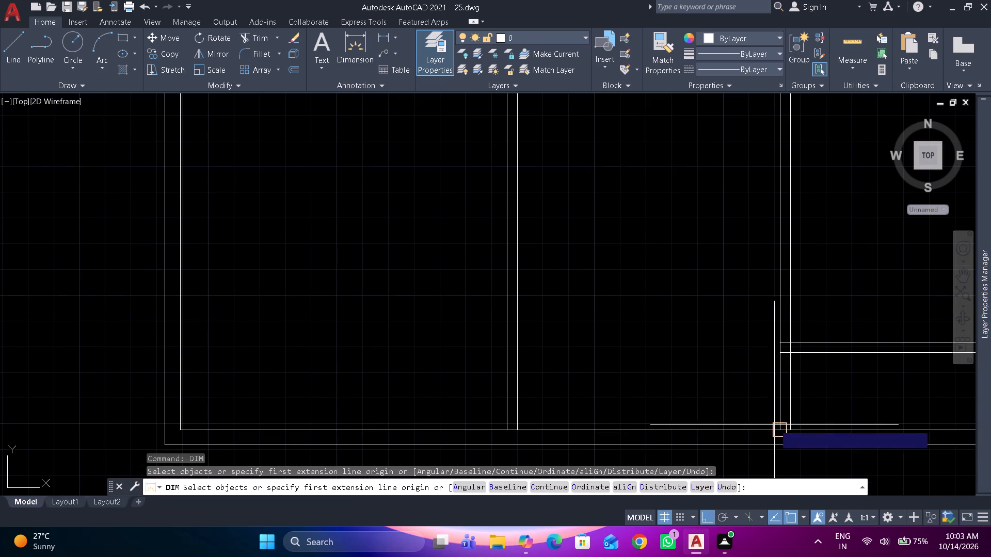
left_click(776, 425)
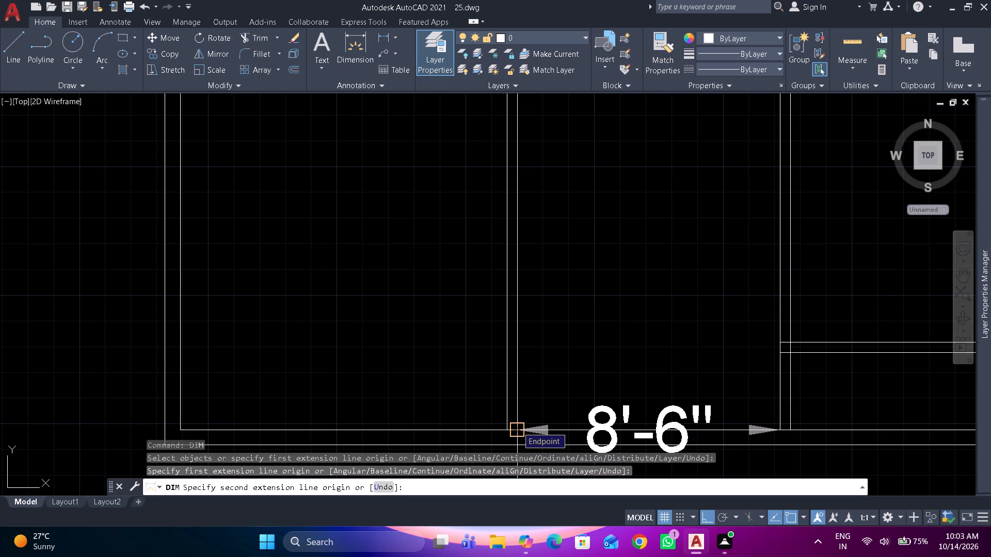
key("Escape")
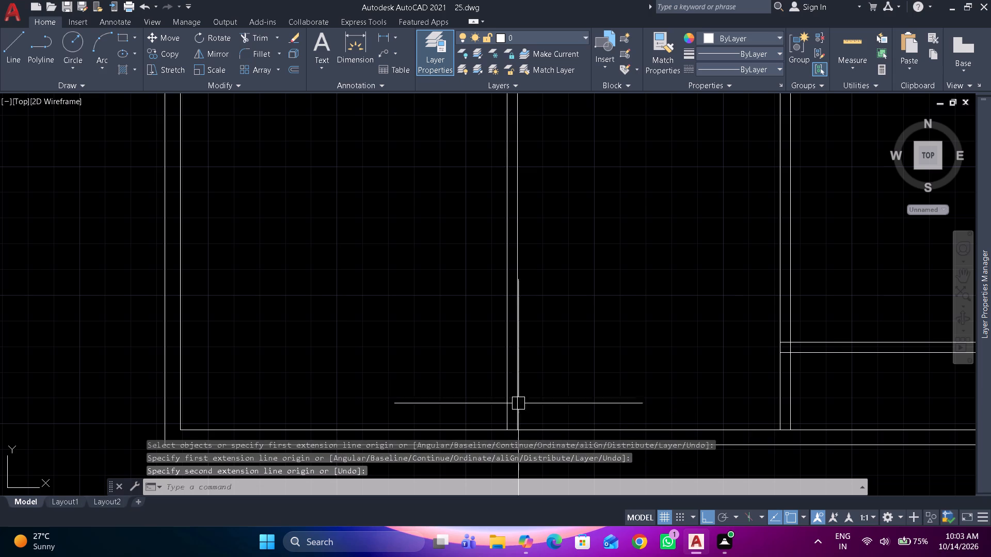
Draw a horizontal construction line through the upper outer corner of the lower-right room's partition.
scroll(527, 367, "down", 3)
middle_click_drag(527, 367, 522, 369)
scroll(522, 369, "up", 1)
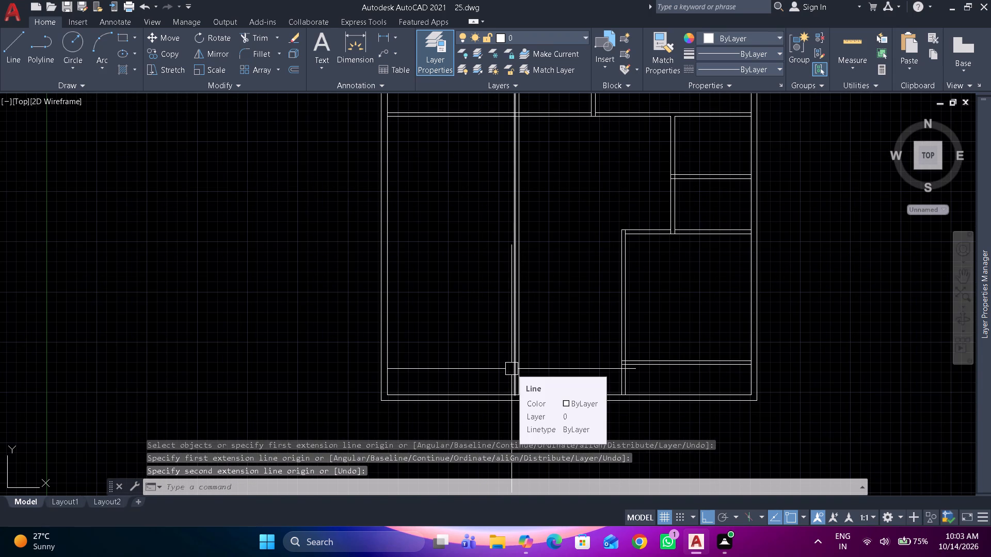
type("xl")
key("space")
scroll(628, 244, "up", 1)
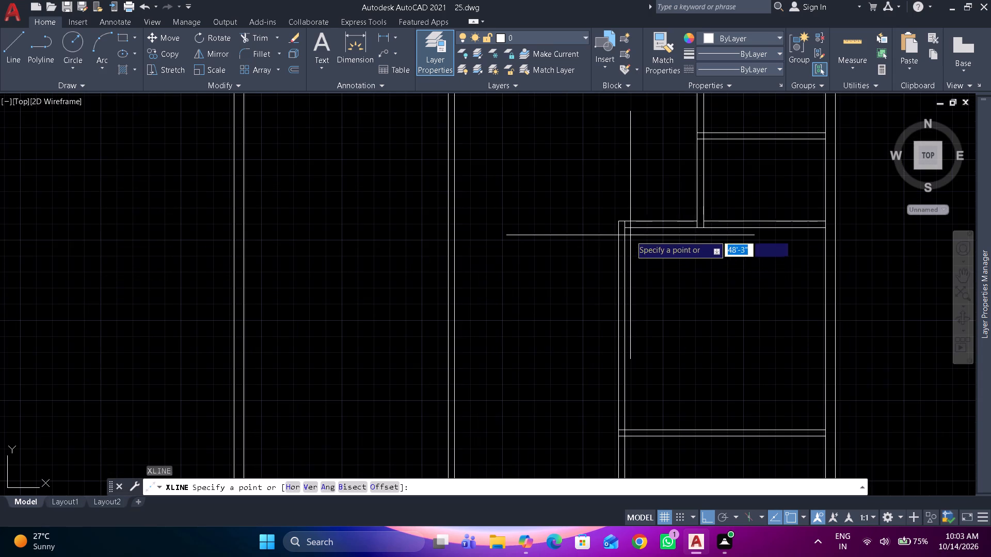
left_click(618, 218)
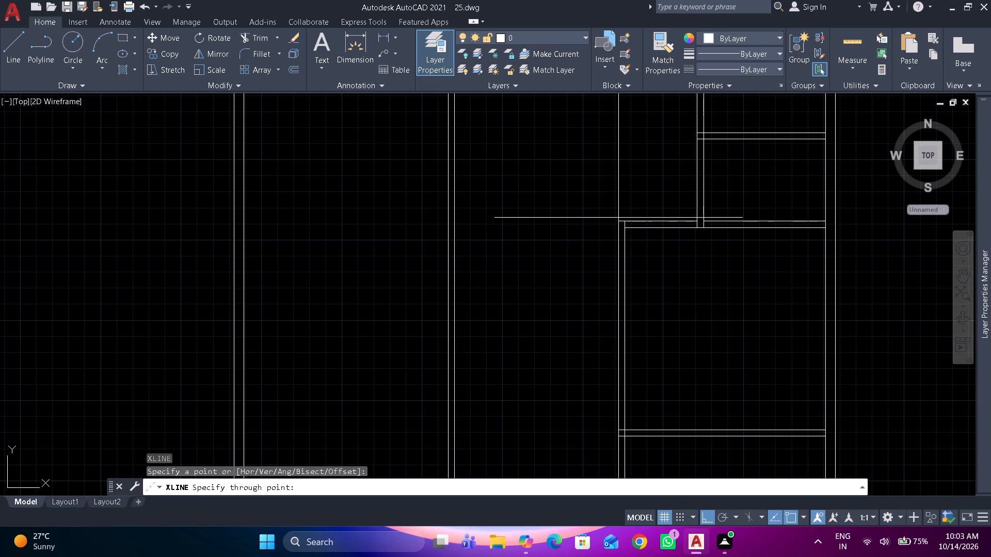
left_click(539, 223)
key("space")
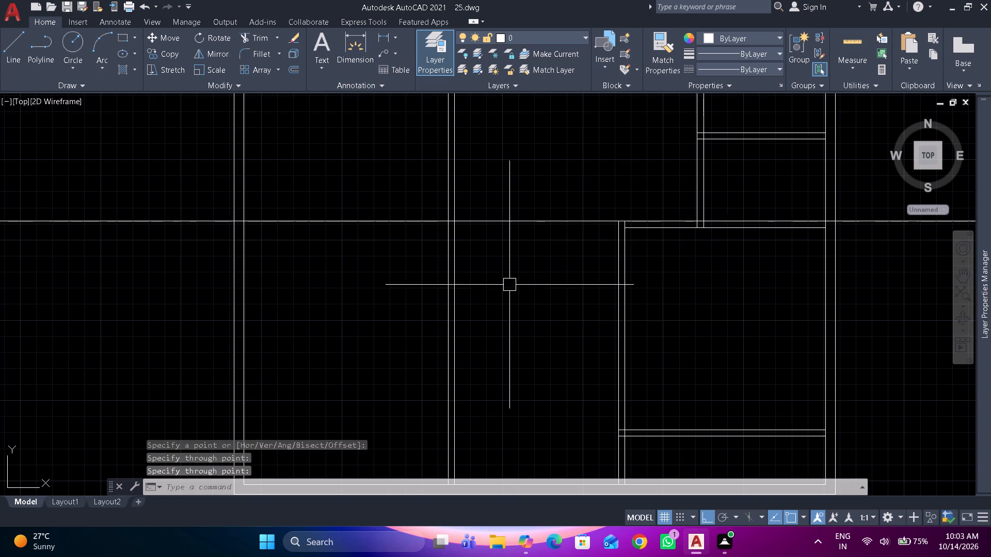
Offset the horizontal construction line 4" downward.
scroll(319, 254, "up", 1)
middle_click_drag(322, 253, 326, 259)
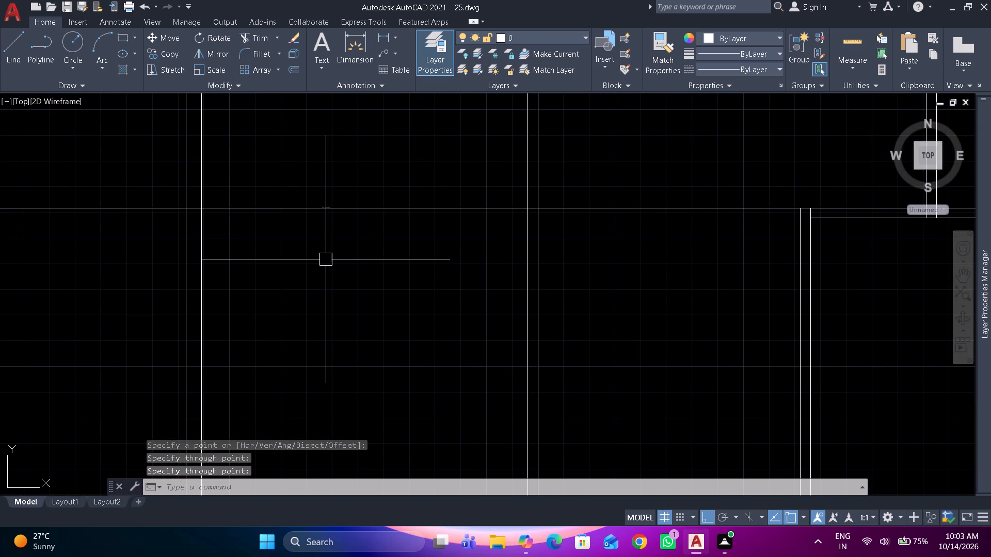
type("o 4\"")
key("space")
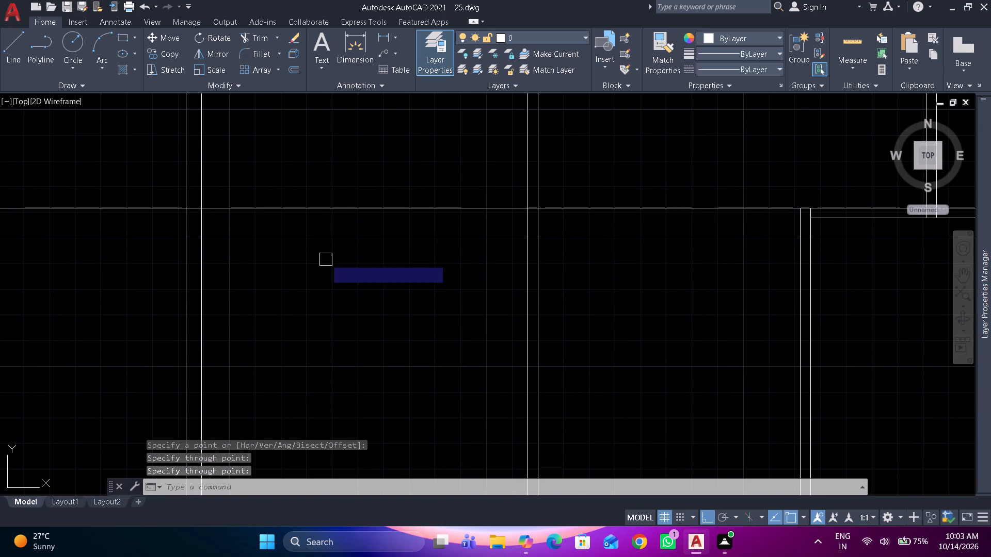
left_click(330, 211)
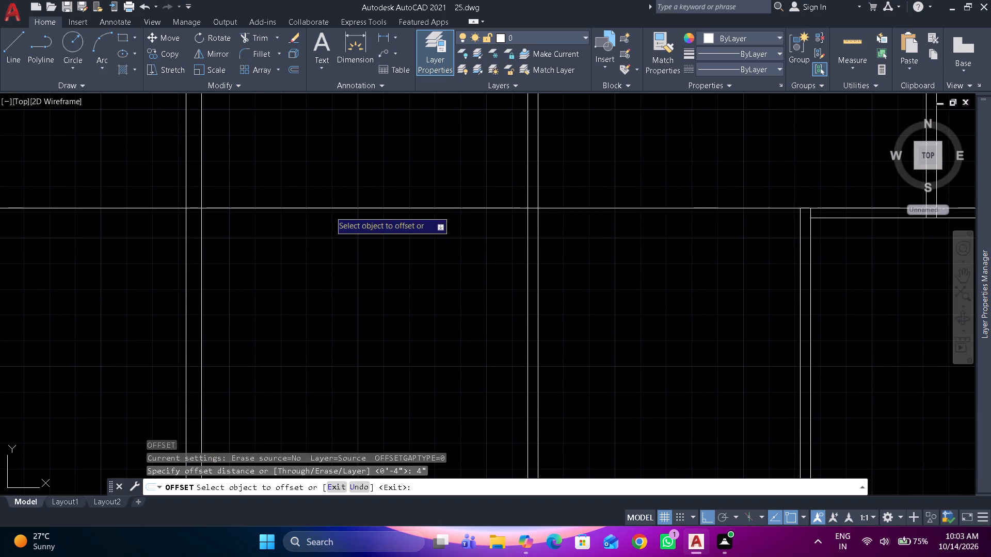
left_click(328, 251)
key("space")
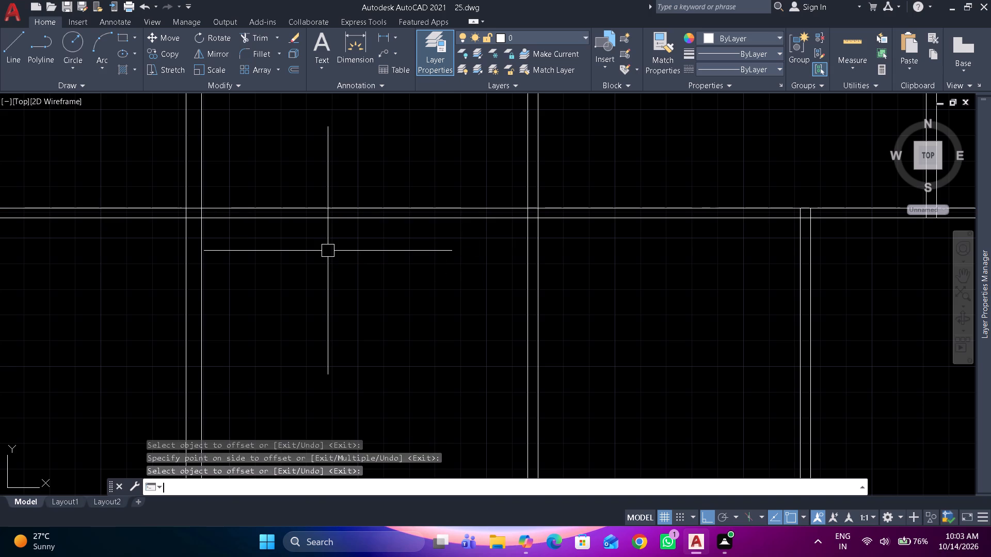
Trim the two horizontal lines to the new vertical partition's outer face and the left outer wall's inner face.
type("tr")
key("space")
scroll(328, 252, "up", 1)
middle_click_drag(328, 251, 401, 325)
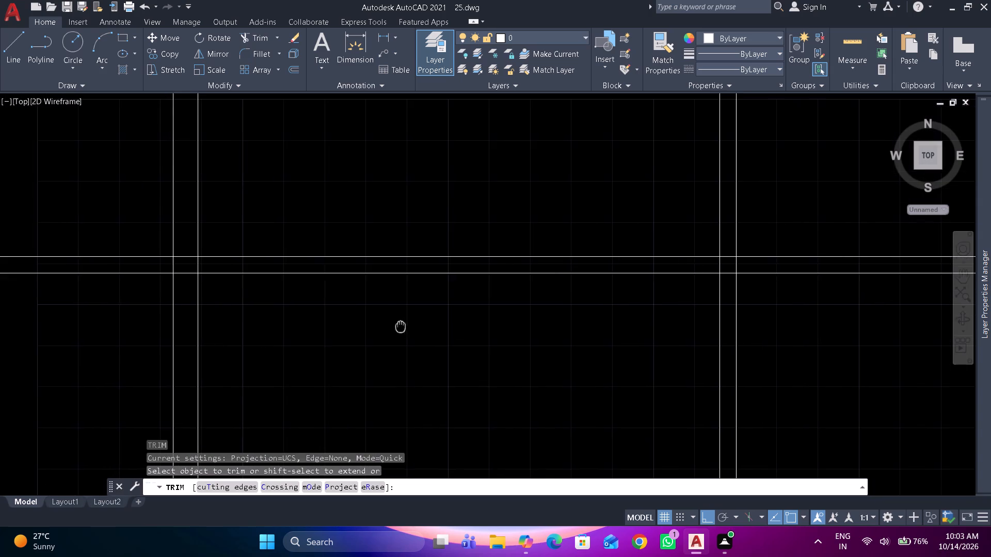
middle_click_drag(401, 325, 412, 329)
left_click(789, 227)
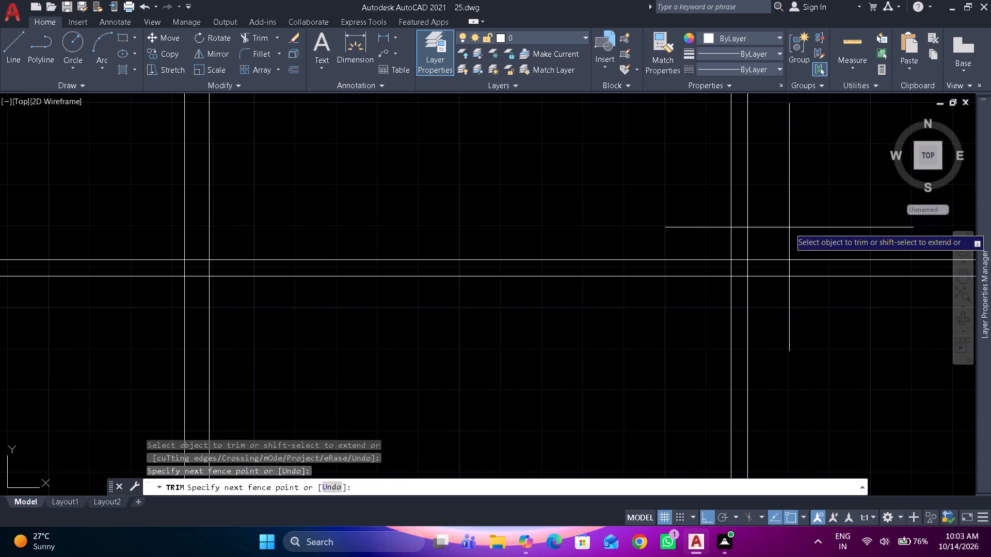
left_click(789, 317)
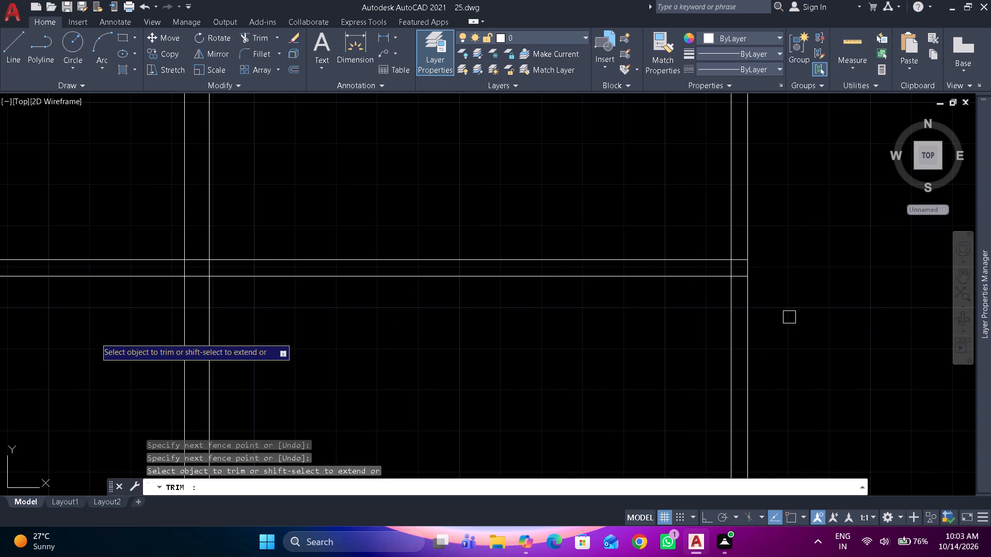
left_click_drag(104, 326, 102, 320)
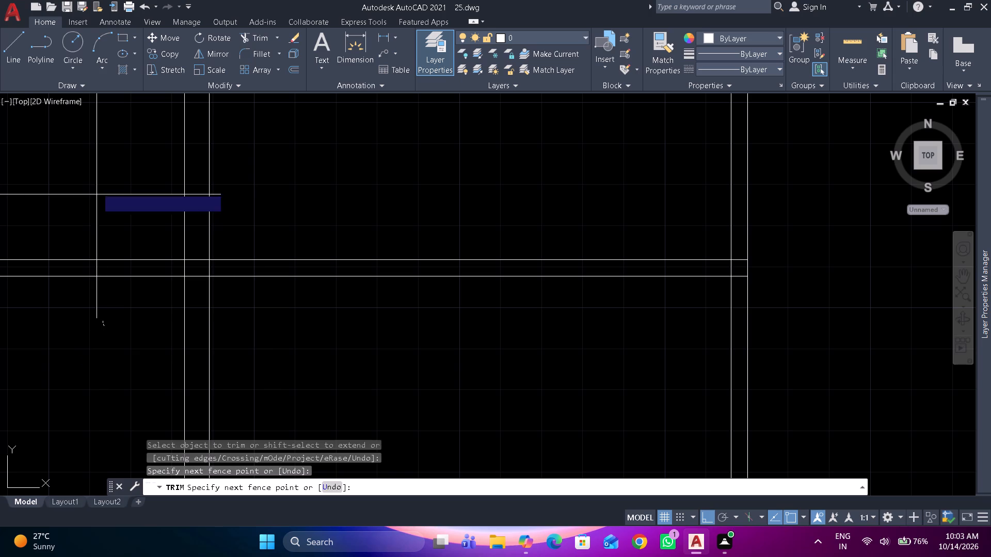
left_click(98, 188)
key("space")
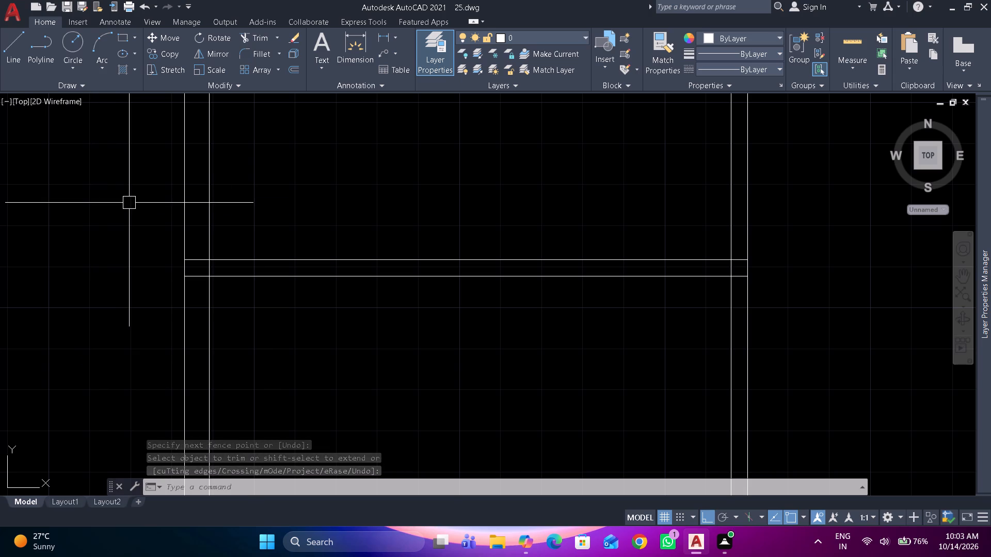
key("space")
left_click(201, 248)
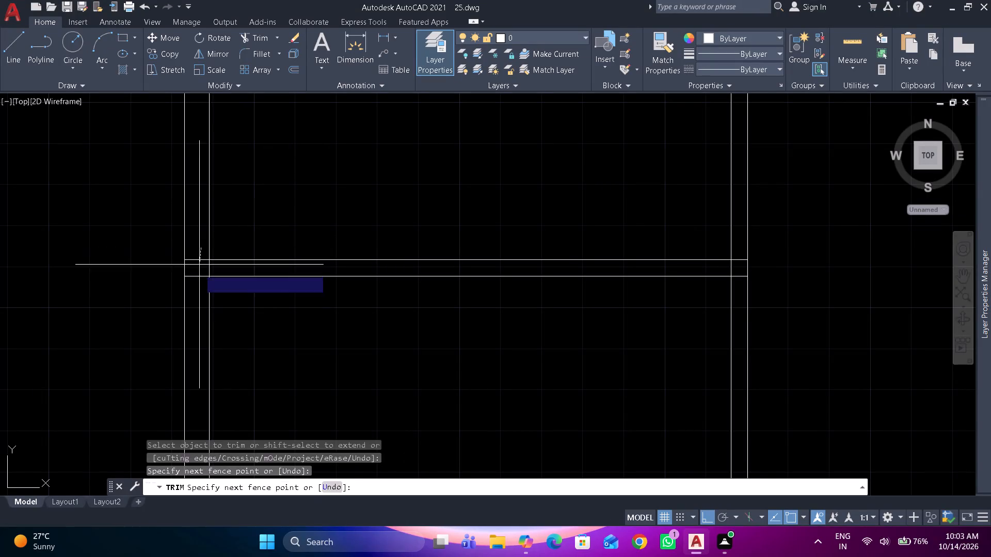
left_click(199, 286)
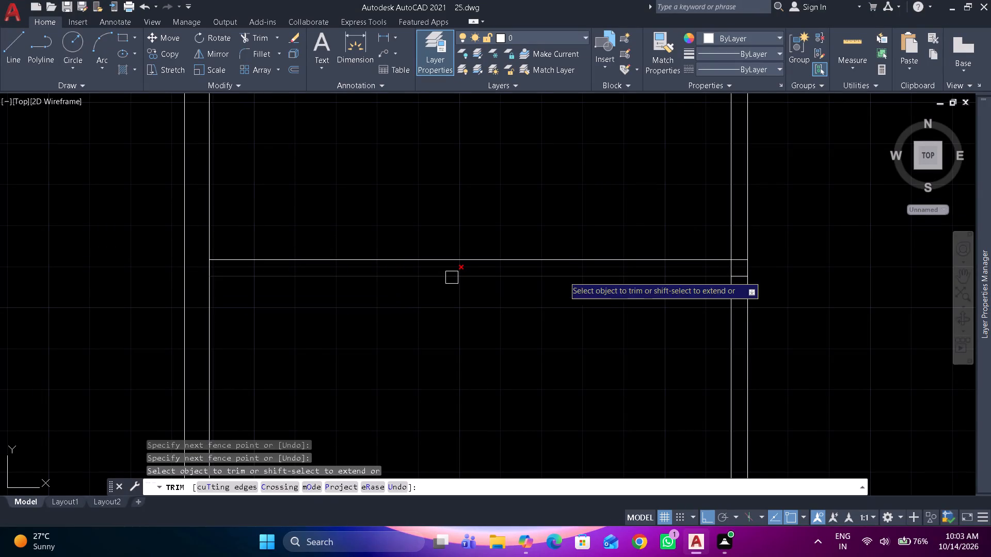
Trim both lines of the new vertical partition above the lower-left room's horizontal partition.
scroll(608, 205, "down", 4)
middle_click_drag(601, 223, 572, 323)
scroll(577, 302, "up", 1)
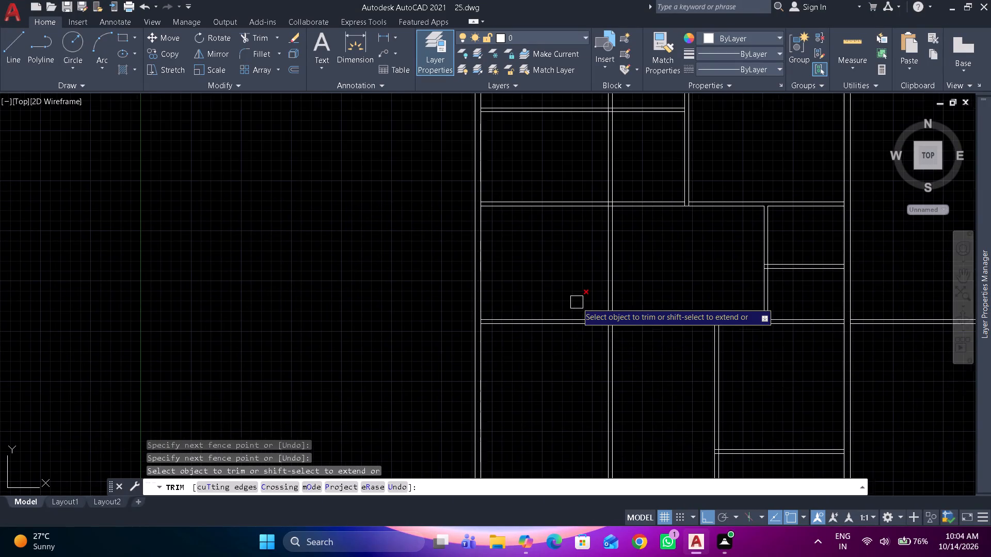
scroll(577, 302, "up", 3)
left_click_drag(861, 271, 842, 267)
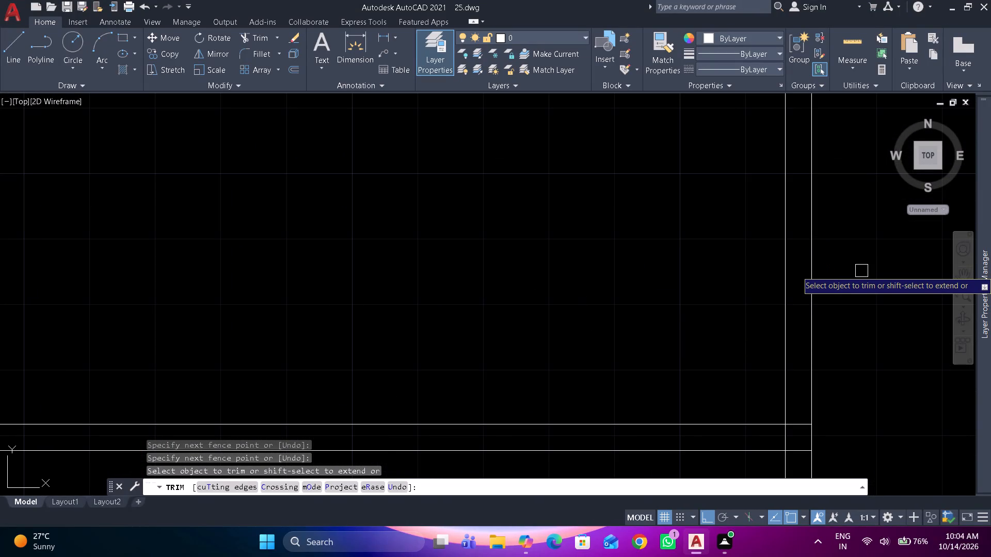
left_click(643, 261)
key("space")
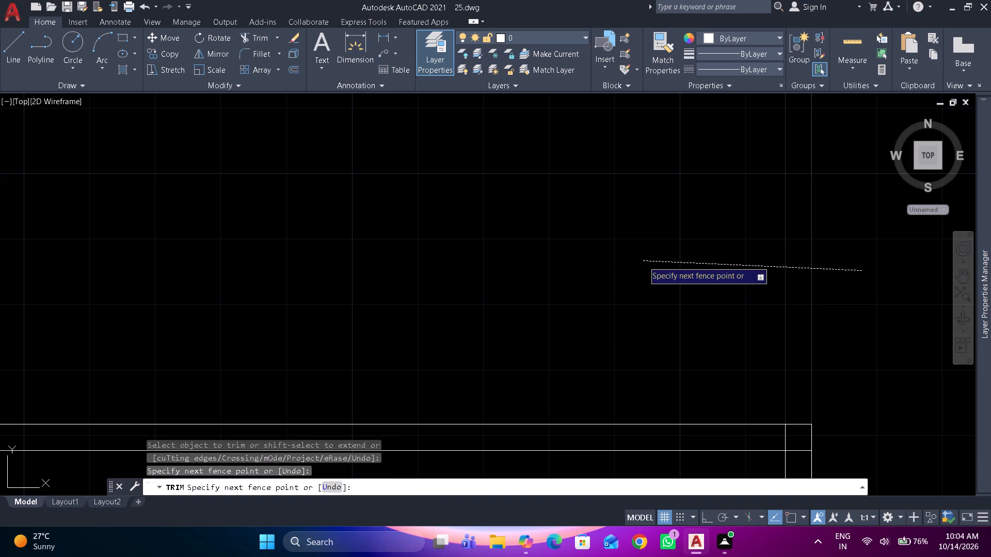
Regenerate the drawing and erase the two leftover horizontal lines extending beyond the right outer wall.
scroll(567, 240, "down", 3)
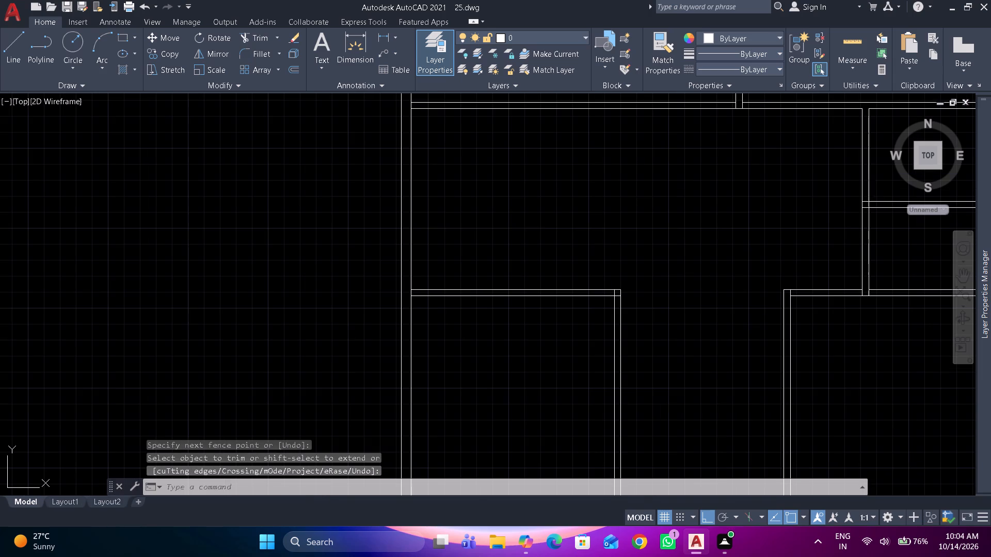
type("re")
key("space")
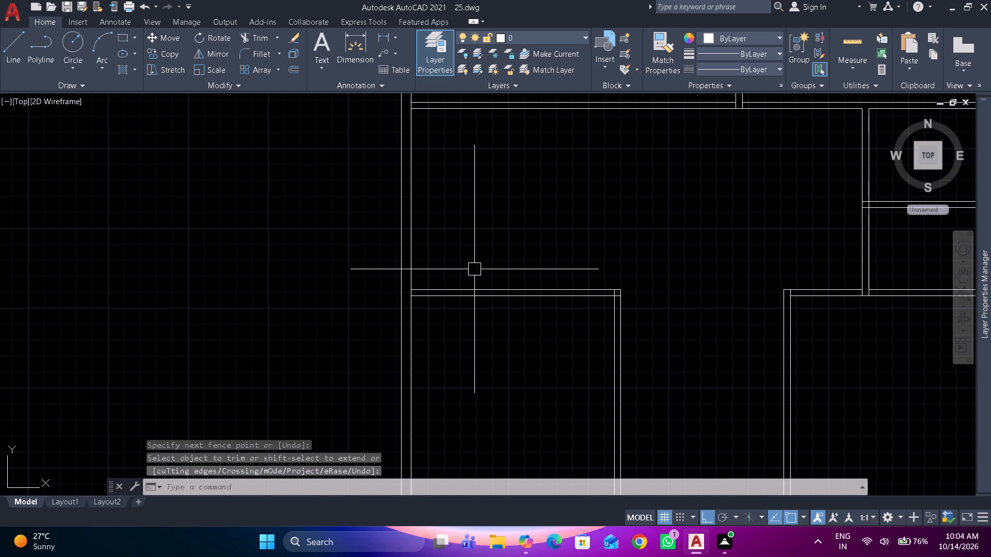
scroll(492, 290, "down", 2)
middle_click_drag(492, 288, 428, 238)
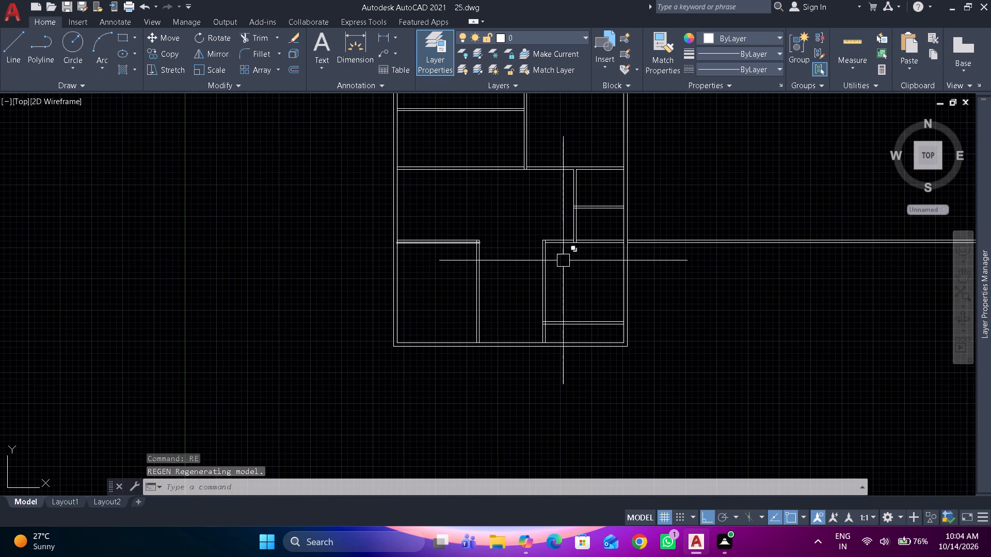
scroll(659, 263, "up", 1)
left_click_drag(659, 263, 643, 226)
left_click(633, 198)
type("e")
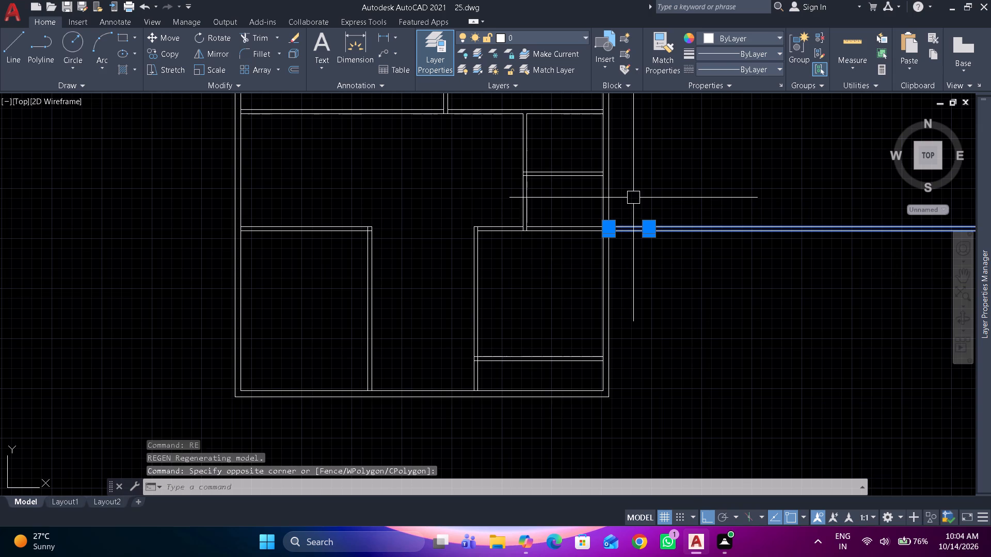
key("space")
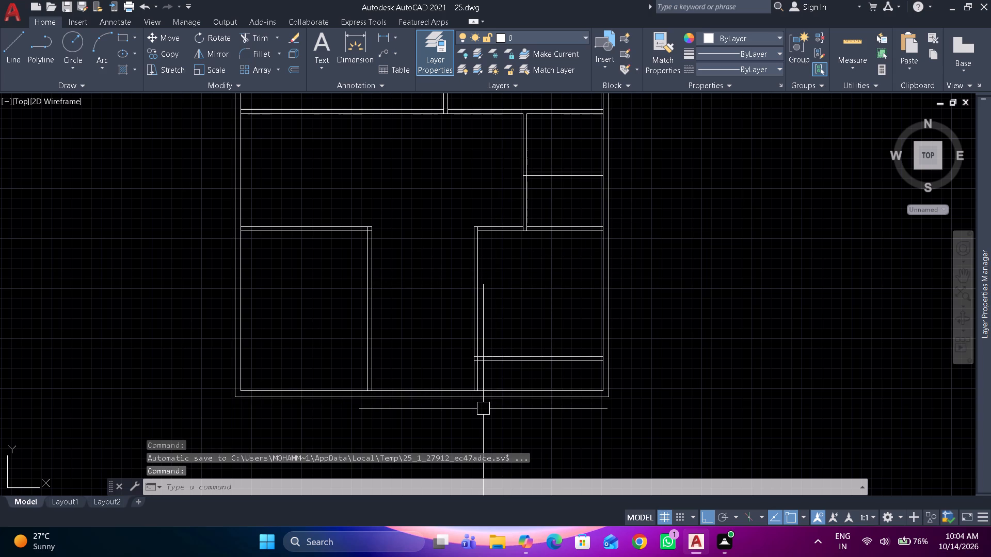
Trim the ends of the lowest horizontal partition's two lines inside the lower-right room's vertical partition.
type("tr")
key("space")
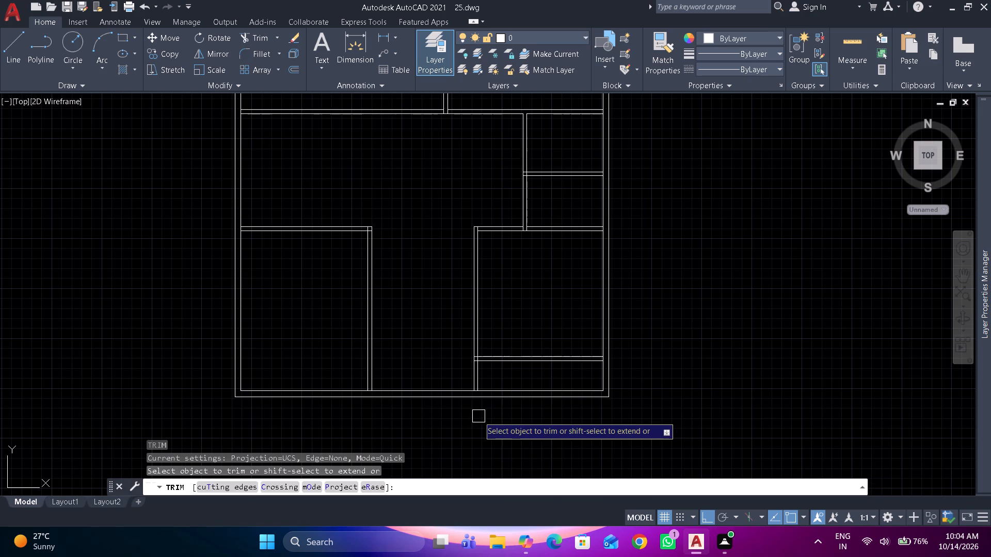
scroll(478, 416, "up", 1)
scroll(479, 355, "up", 4)
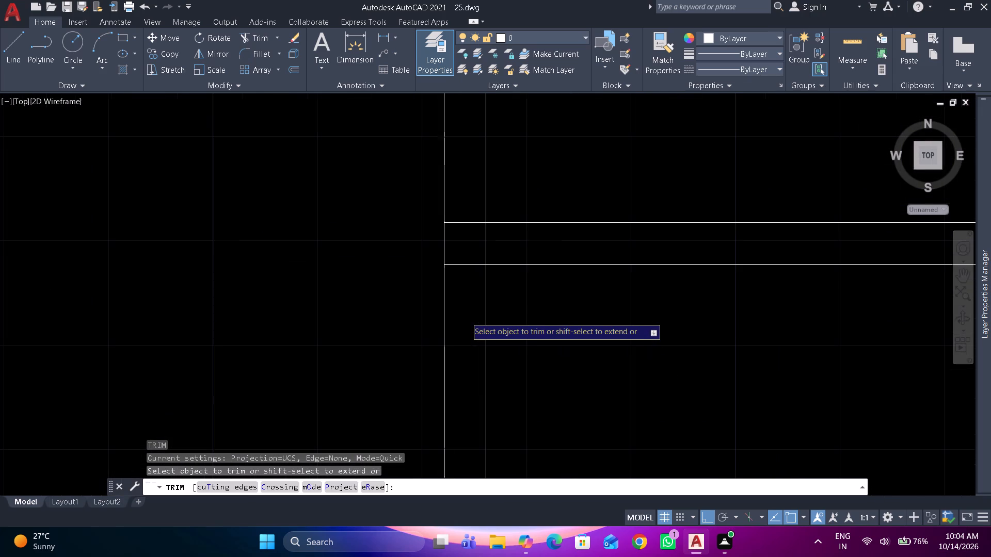
left_click(465, 309)
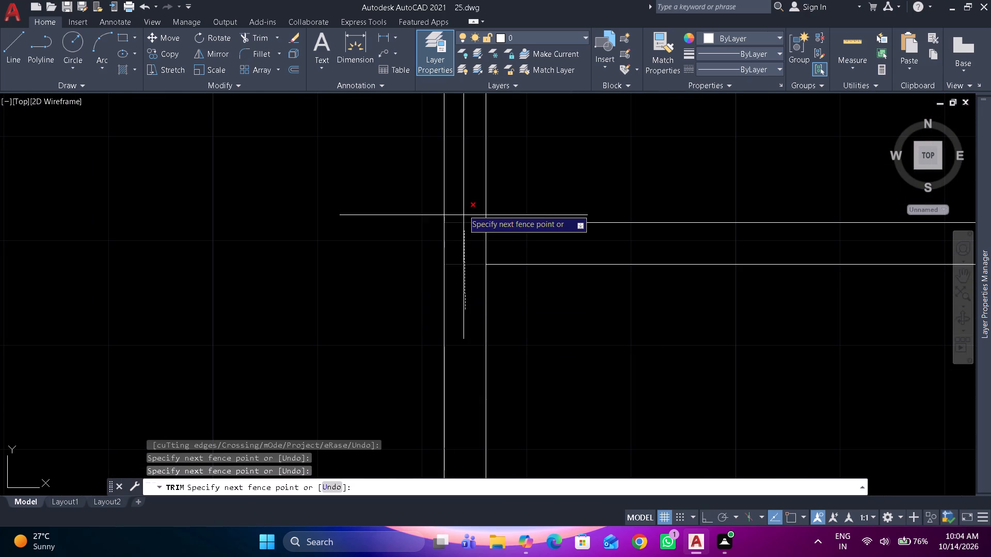
left_click(461, 185)
scroll(466, 191, "down", 4)
scroll(351, 257, "down", 1)
middle_click_drag(351, 257, 484, 322)
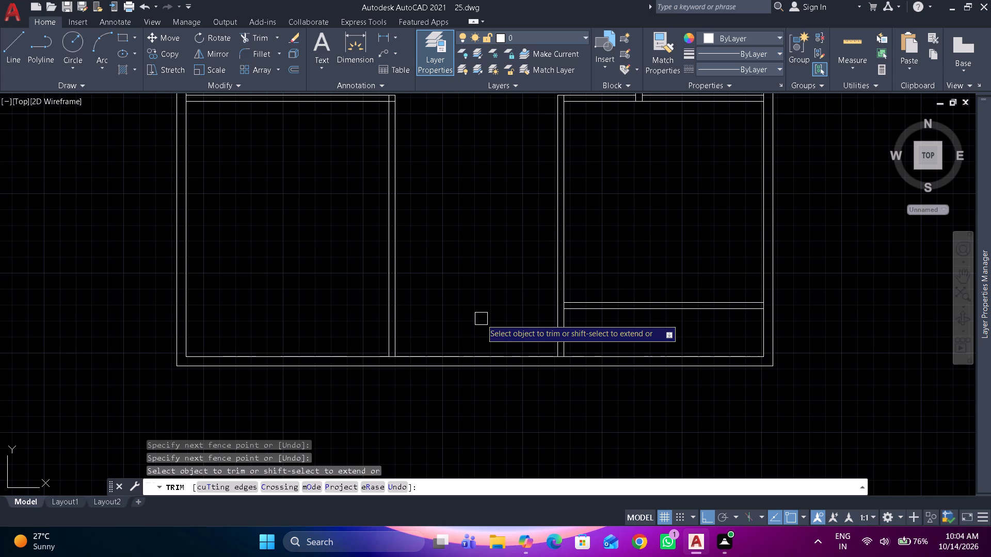
Mirror the two lines of the lower-right room's lowest horizontal partition about a vertical axis through the bottom outer wall's midpoint, keeping the originals.
key("space")
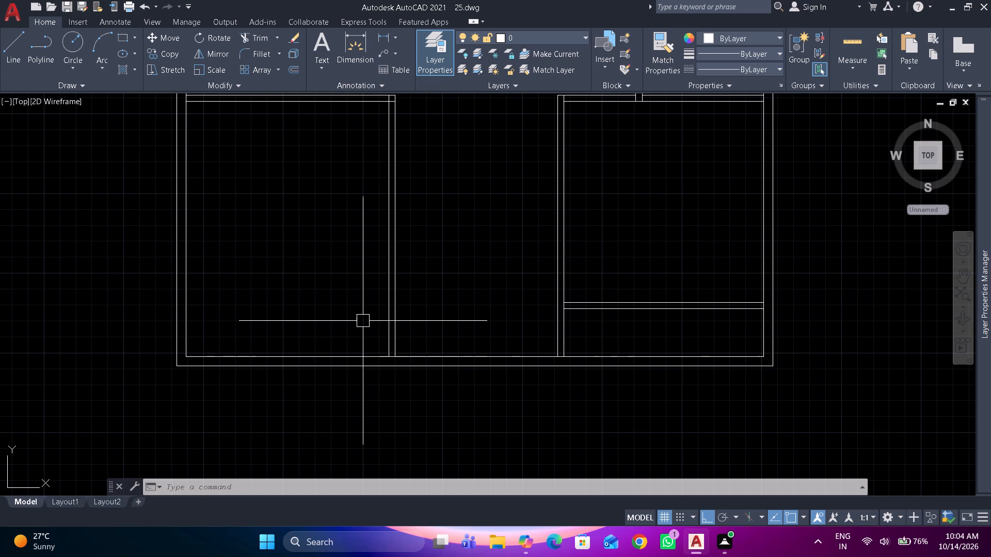
middle_click(363, 321)
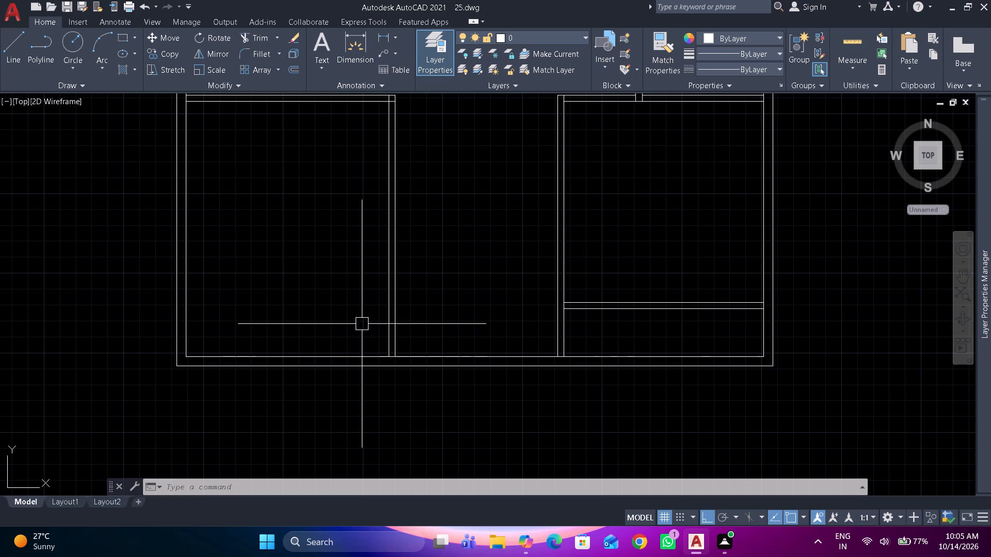
middle_click_drag(362, 324, 381, 323)
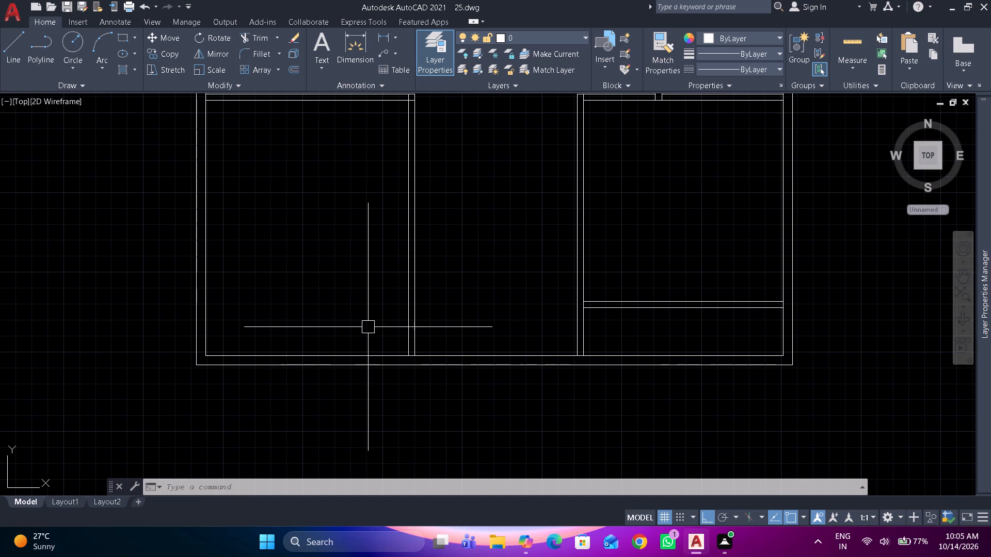
left_click_drag(613, 326, 606, 297)
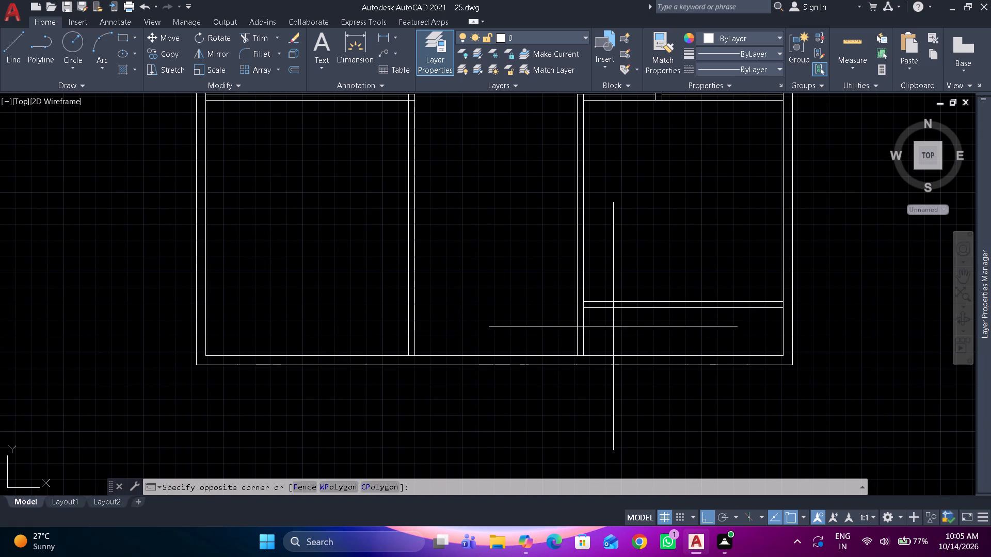
left_click(596, 259)
type("mi")
key("space")
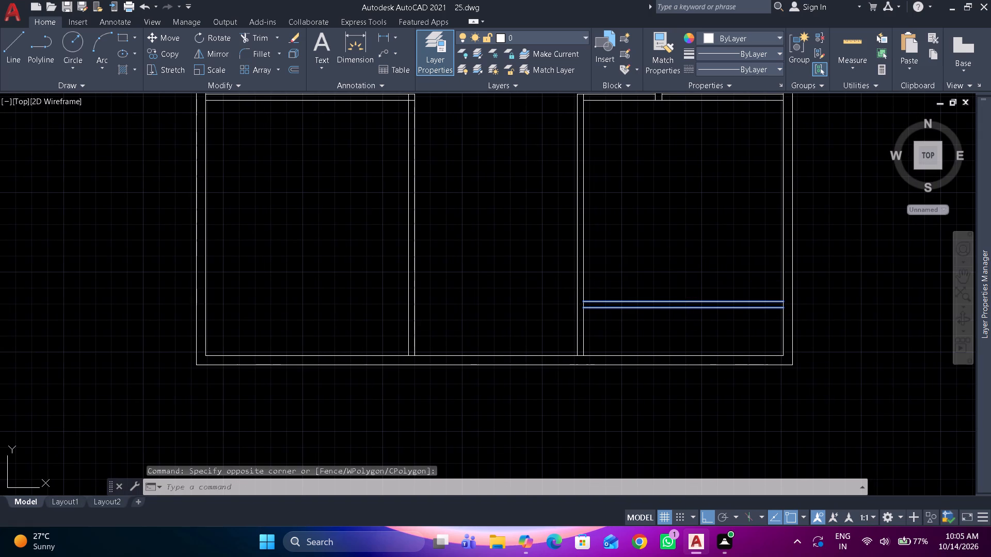
left_click(500, 368)
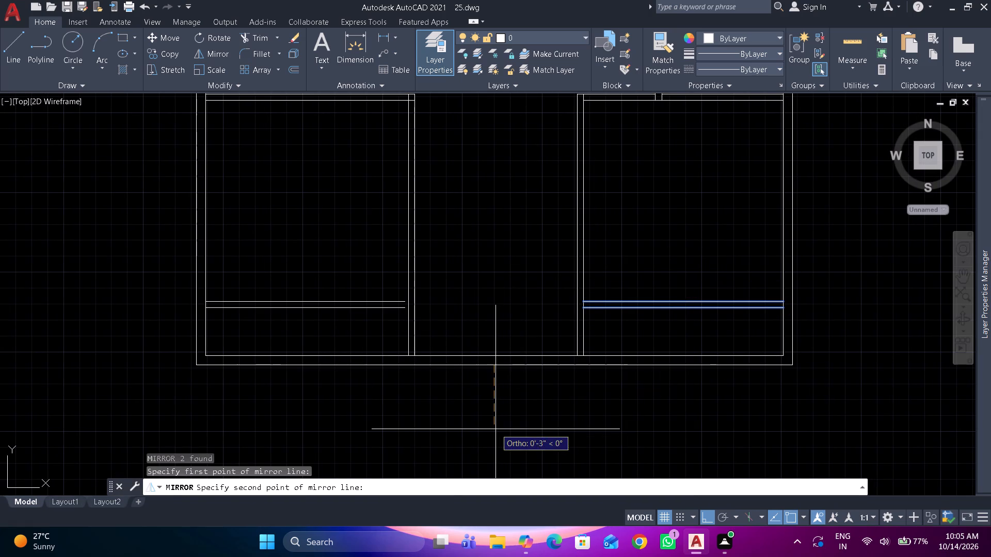
left_click(495, 430)
key("space")
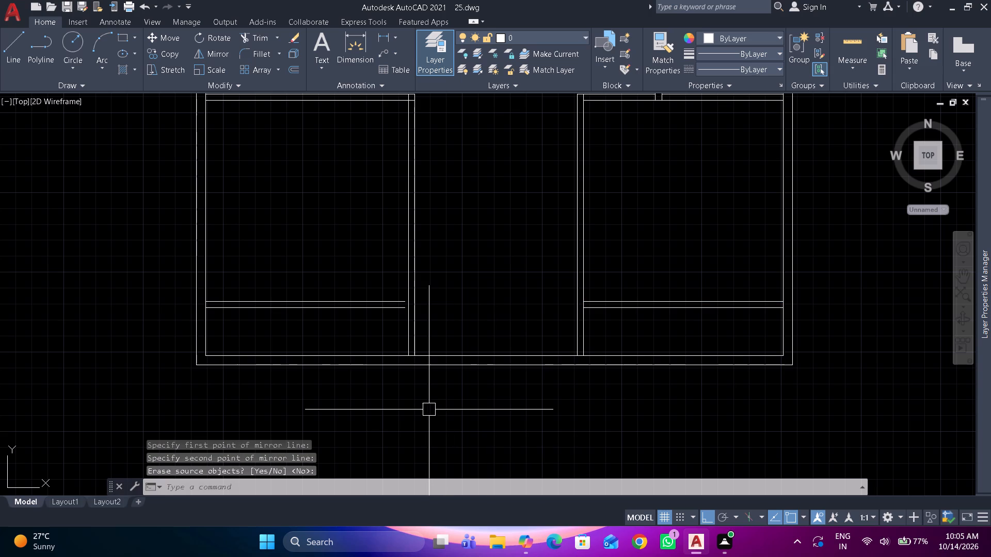
Extend the two mirrored horizontal partition lines to the near face of the lower-left room's vertical partition.
type("ex")
key("space")
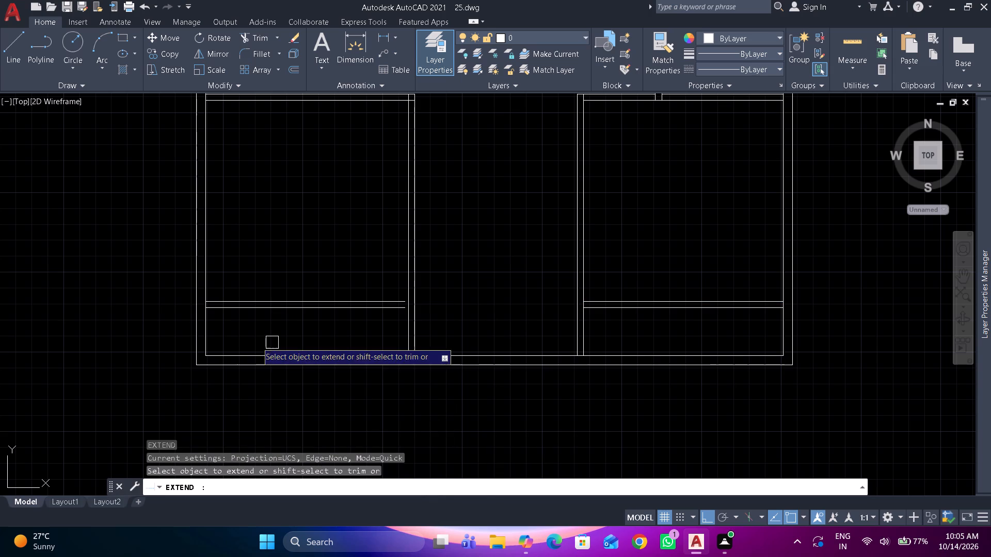
scroll(384, 331, "up", 1)
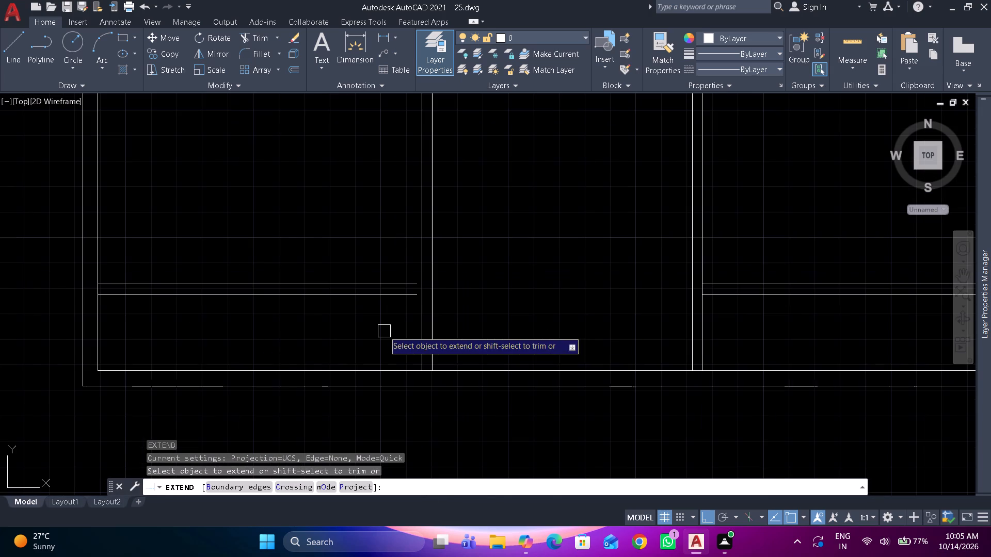
left_click_drag(390, 319, 386, 307)
left_click(394, 225)
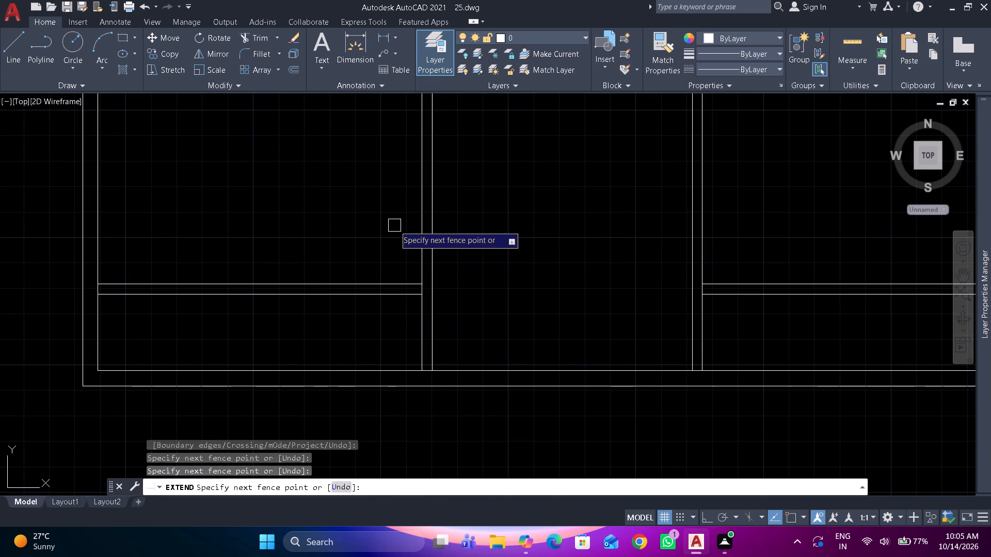
left_click(174, 234)
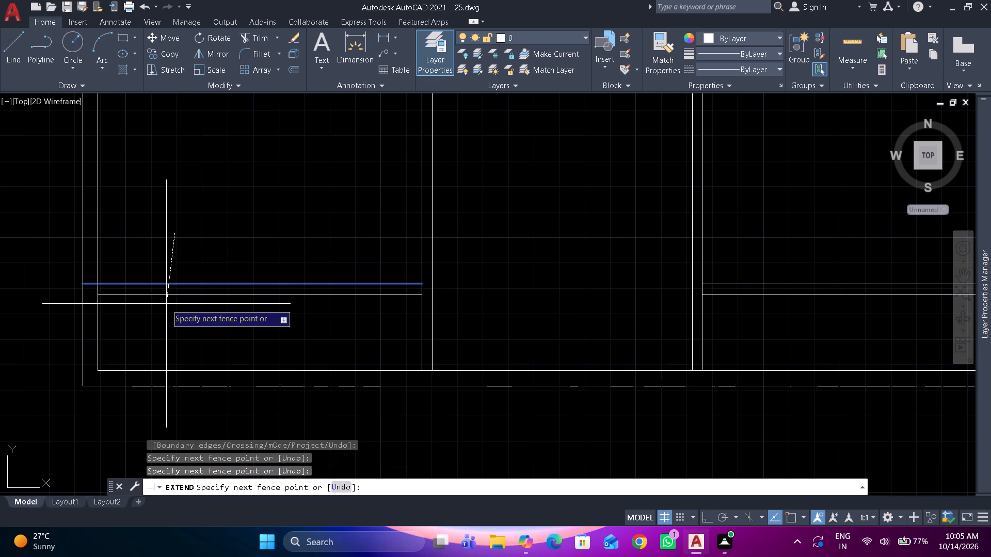
key("Escape")
Trim the overlapping inner line ends at the lower-left room's top corner where the horizontal and vertical partitions meet.
scroll(190, 257, "down", 1)
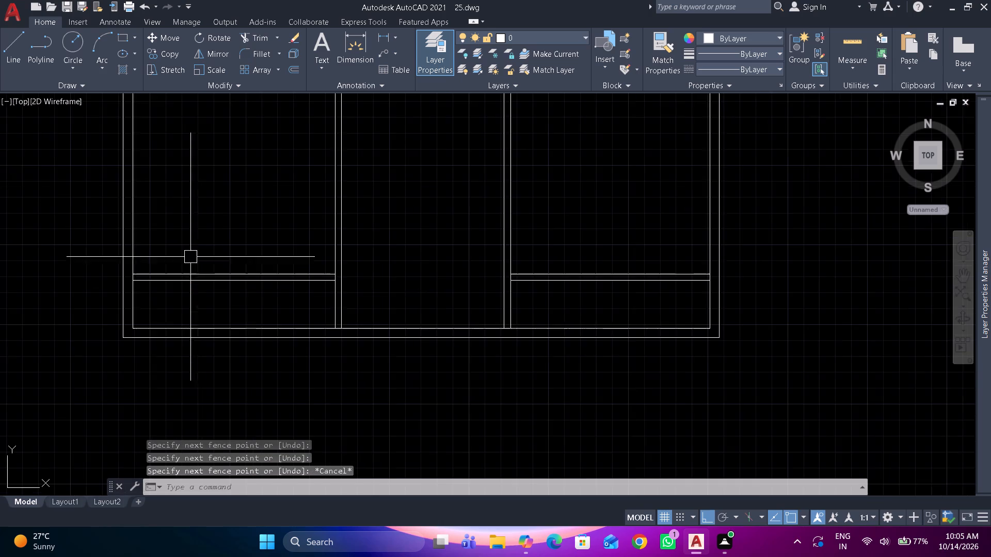
scroll(191, 257, "down", 1)
middle_click_drag(195, 261, 259, 331)
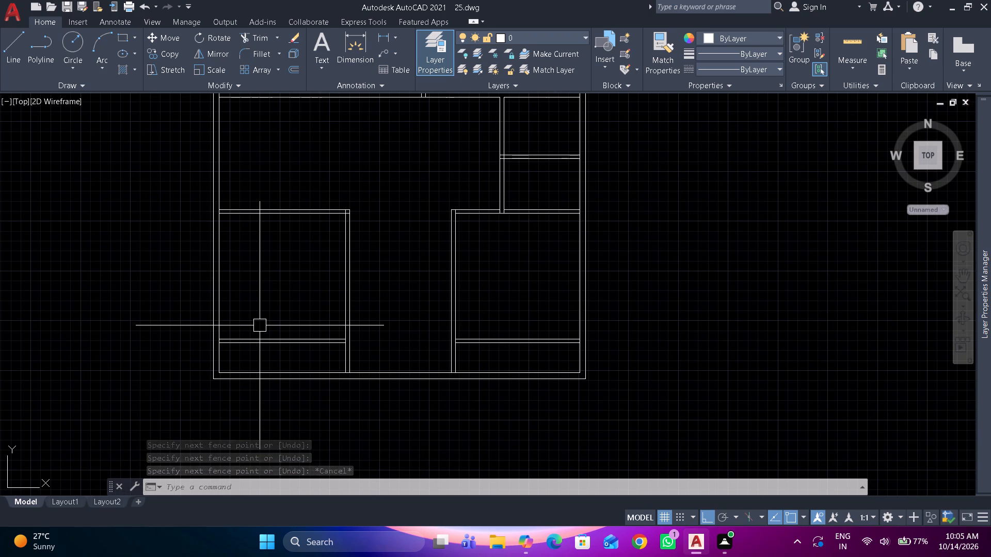
scroll(260, 325, "up", 1)
middle_click_drag(261, 325, 299, 329)
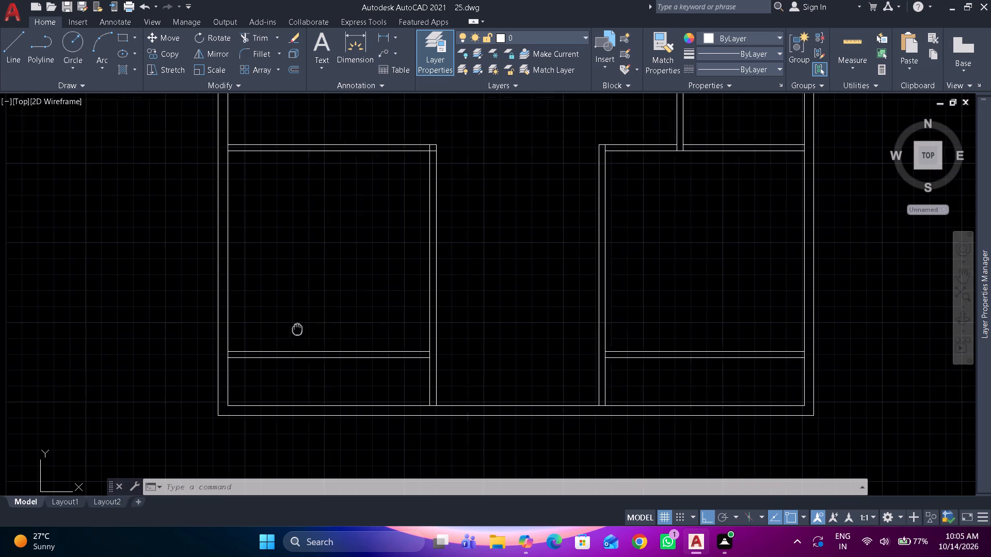
middle_click_drag(299, 329, 305, 329)
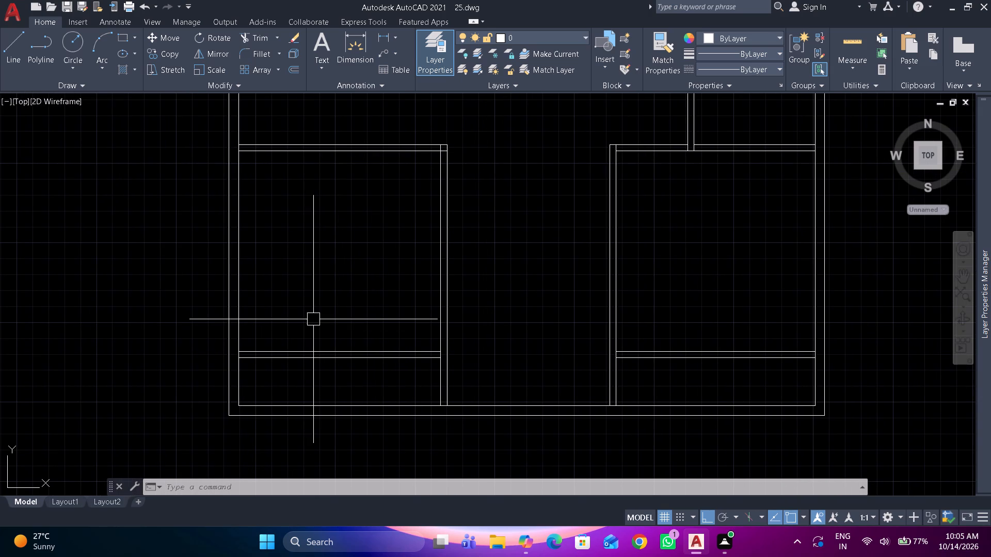
scroll(313, 319, "down", 1)
middle_click_drag(313, 319, 341, 339)
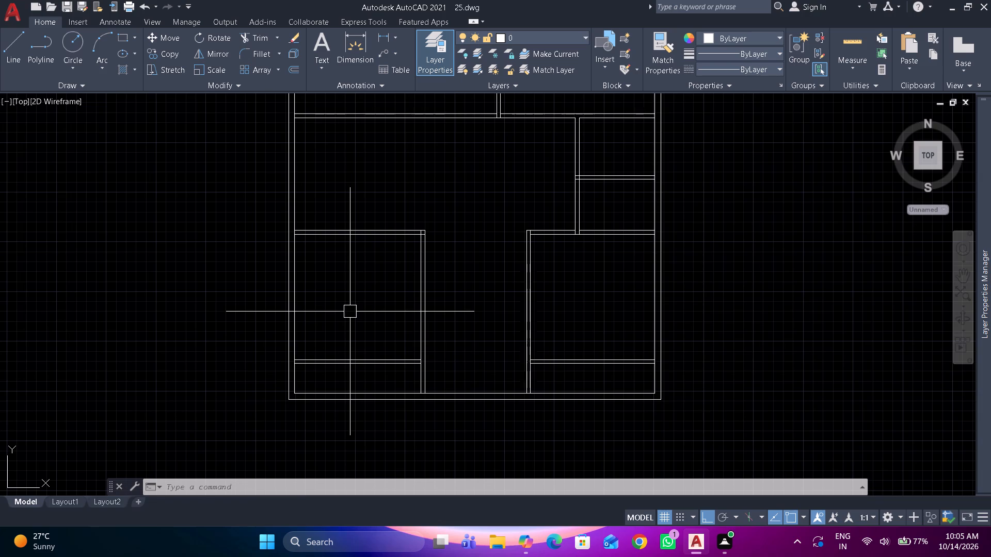
type("tr")
key("space")
scroll(412, 236, "up", 2)
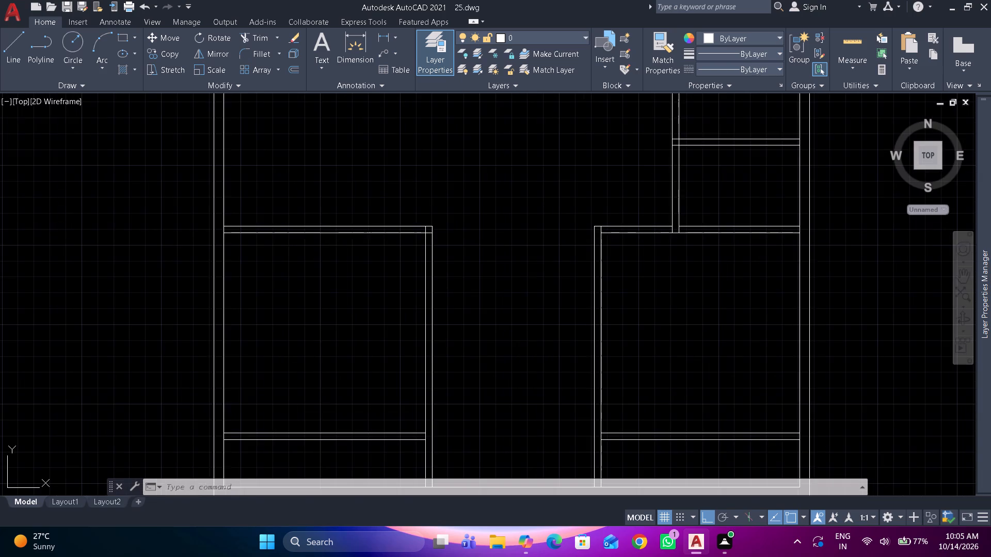
scroll(414, 234, "up", 5)
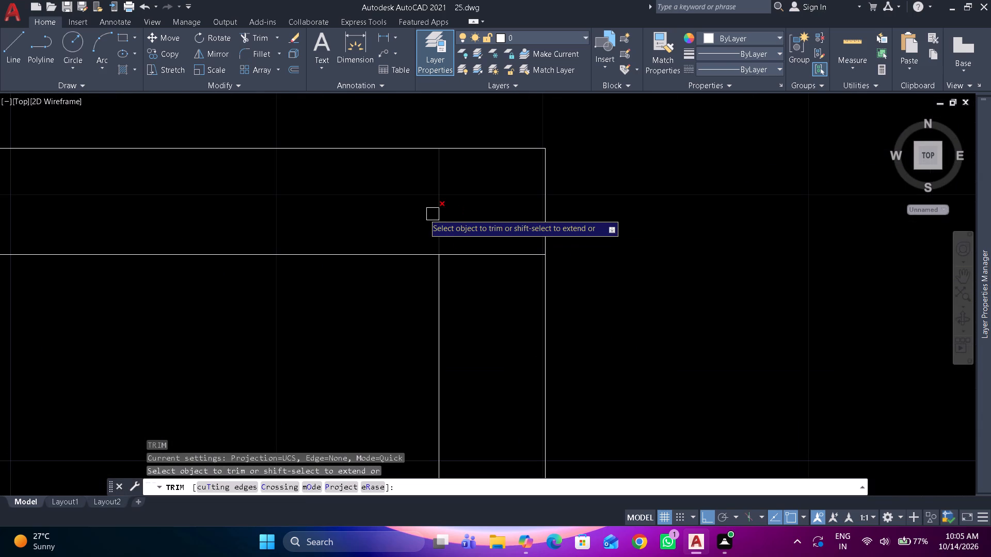
left_click(402, 218)
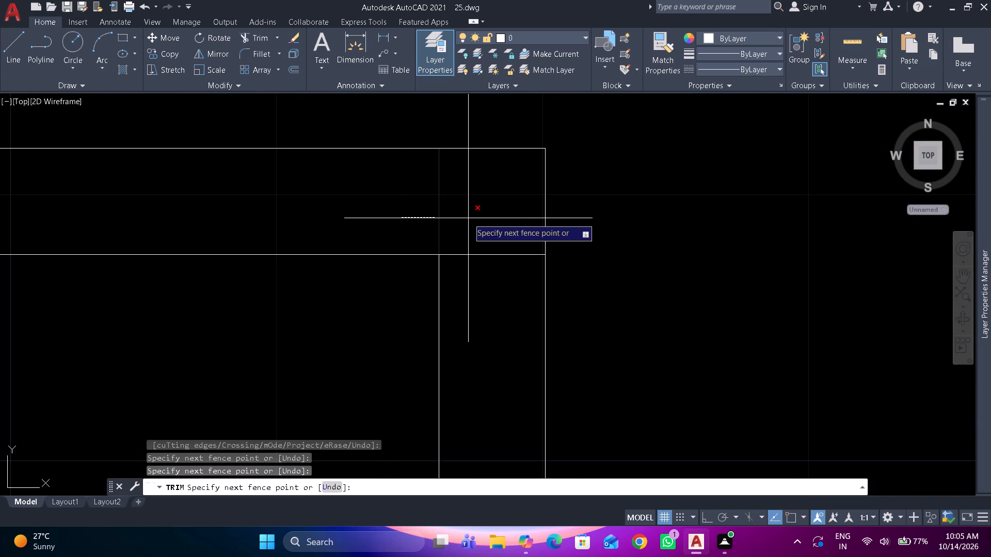
left_click(485, 268)
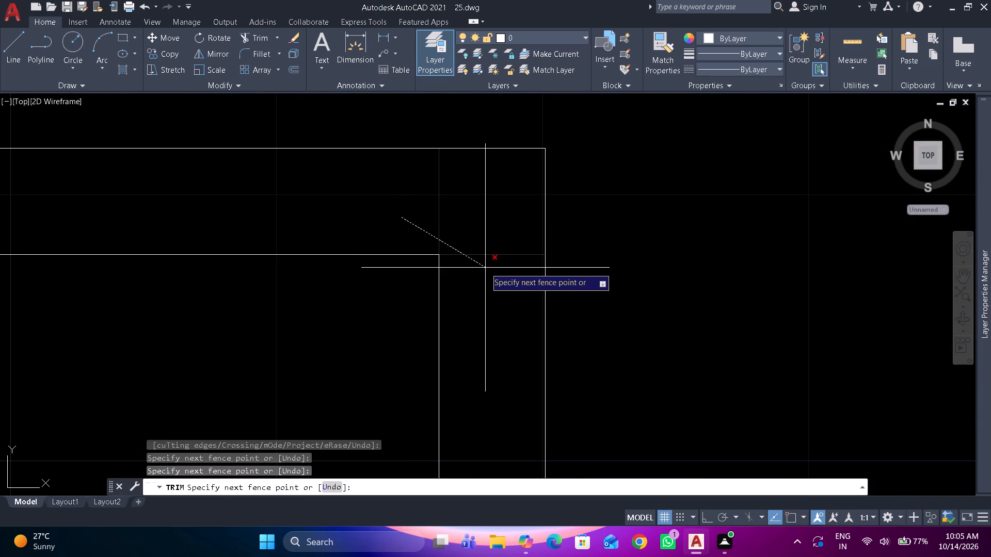
key("space")
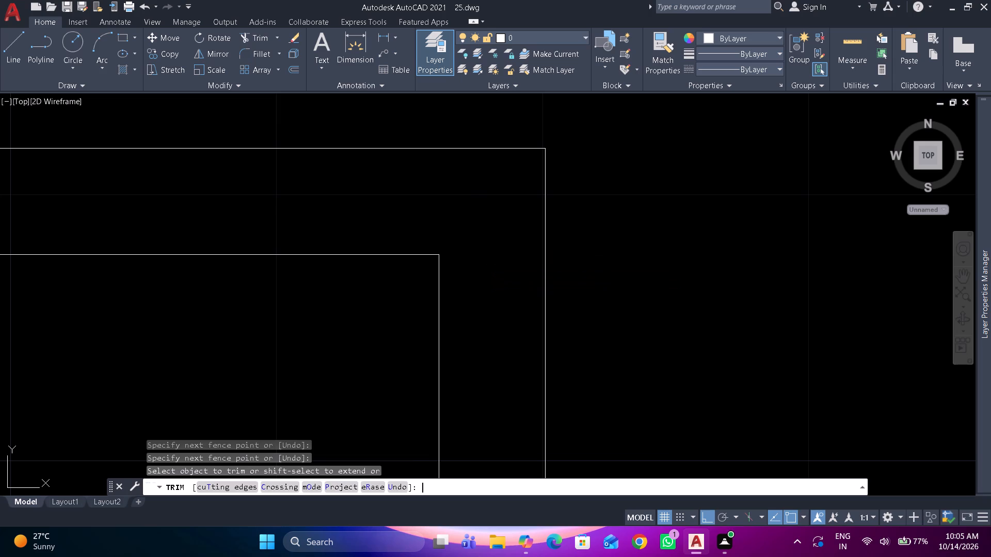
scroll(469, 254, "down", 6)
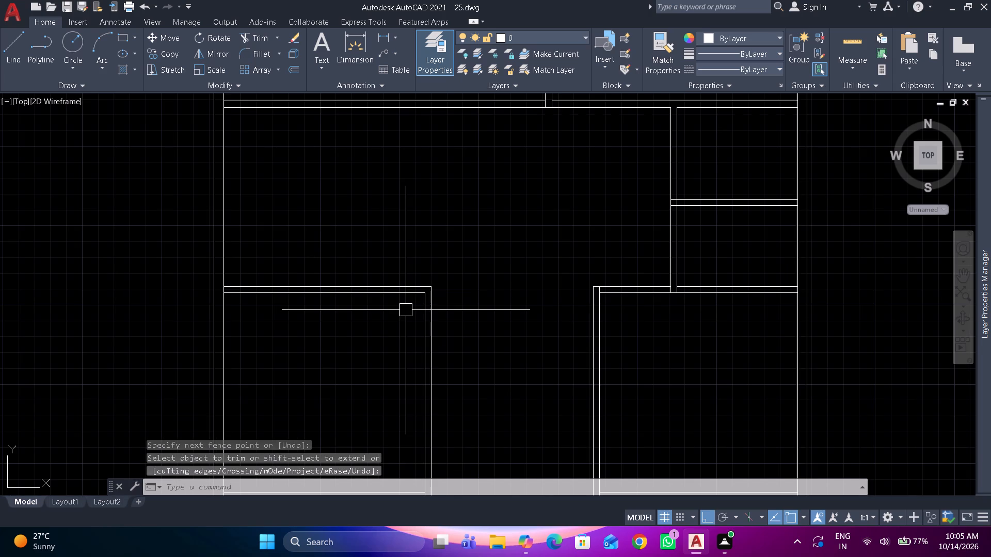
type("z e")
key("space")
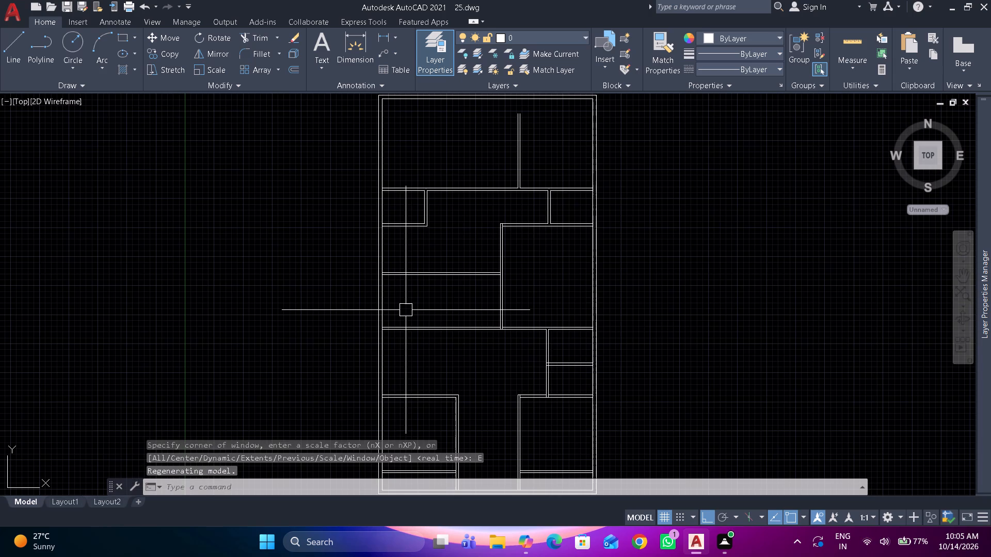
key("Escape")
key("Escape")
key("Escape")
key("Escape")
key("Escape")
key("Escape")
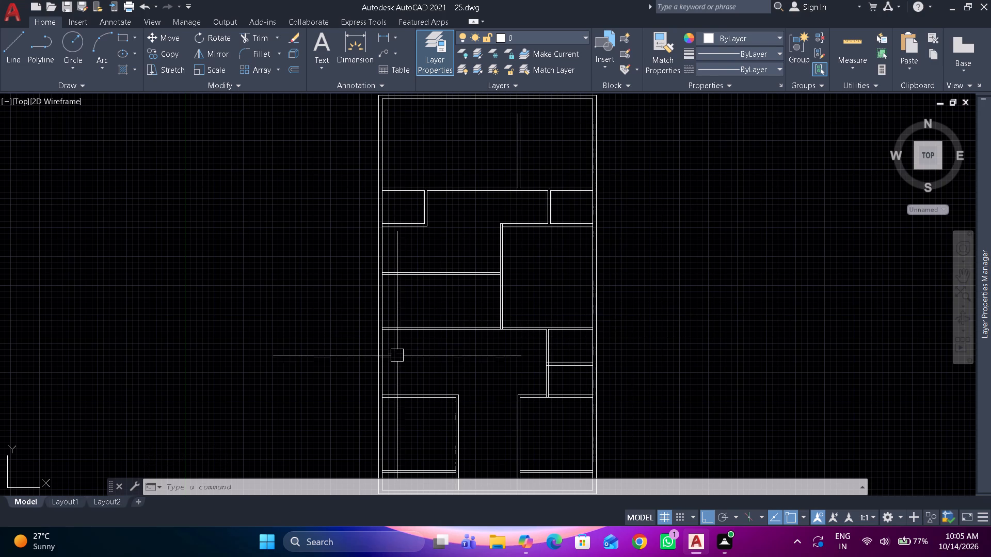
Offset the upper line of the lower-left room's top partition 4' upward.
scroll(401, 389, "up", 4)
middle_click_drag(396, 395, 395, 395)
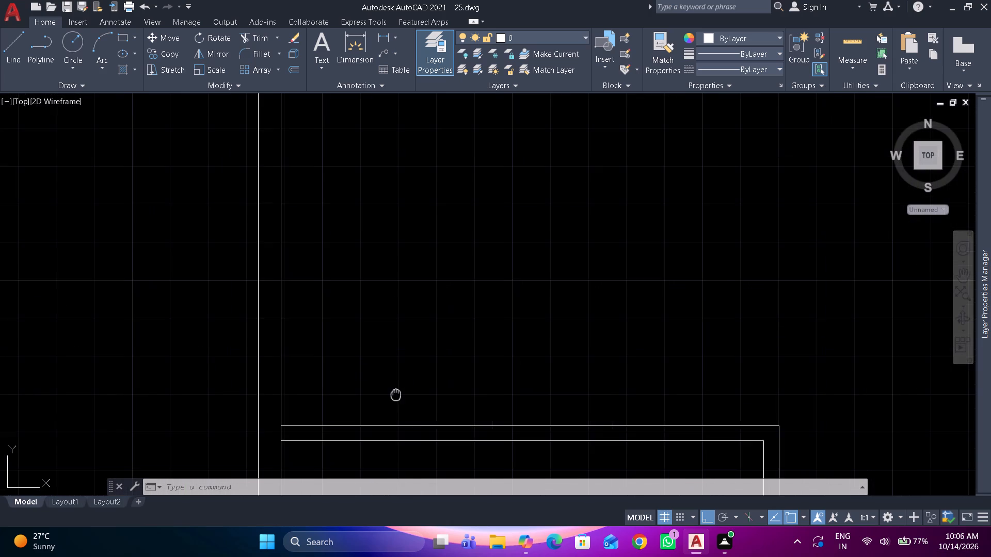
middle_click_drag(395, 395, 395, 342)
type("o")
key("space")
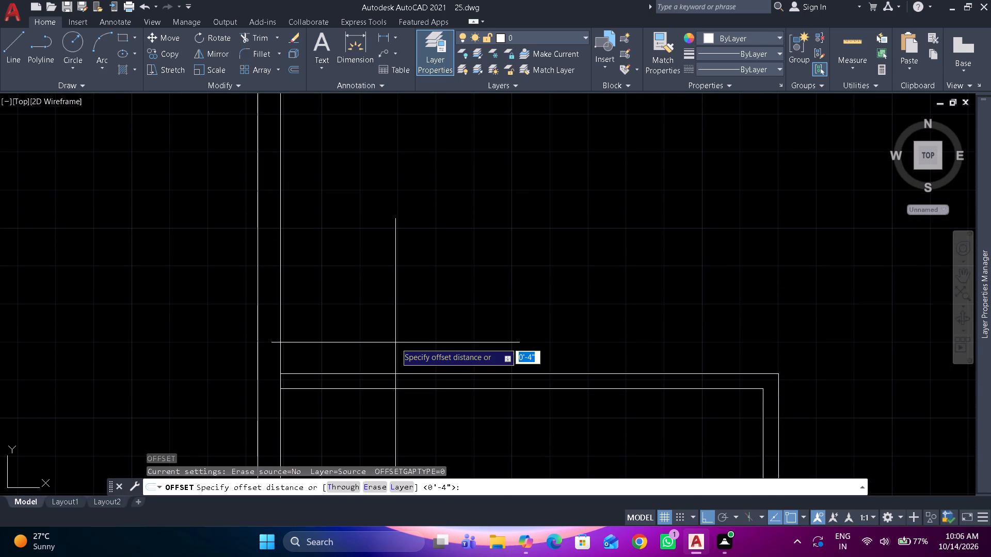
type("4'")
key("space")
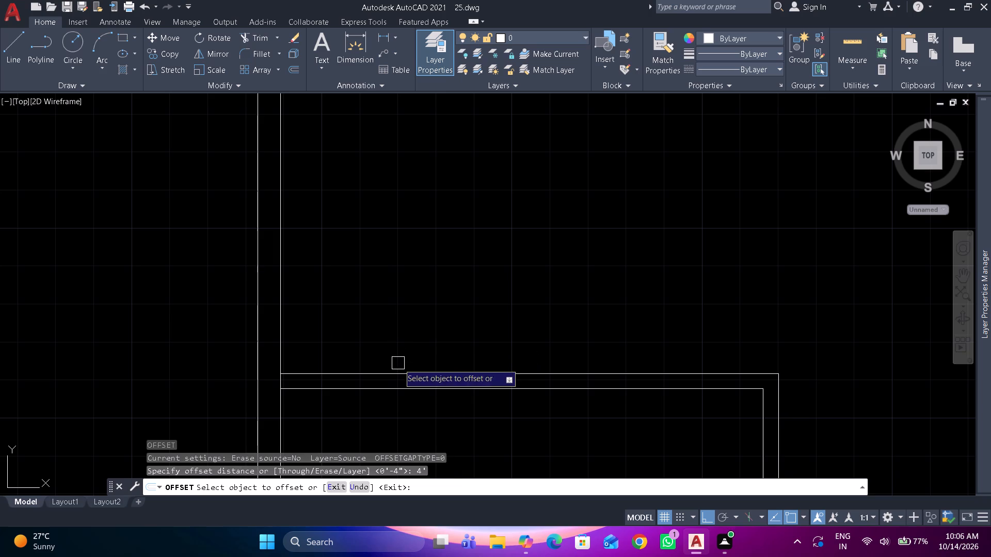
left_click_drag(404, 370, 411, 327)
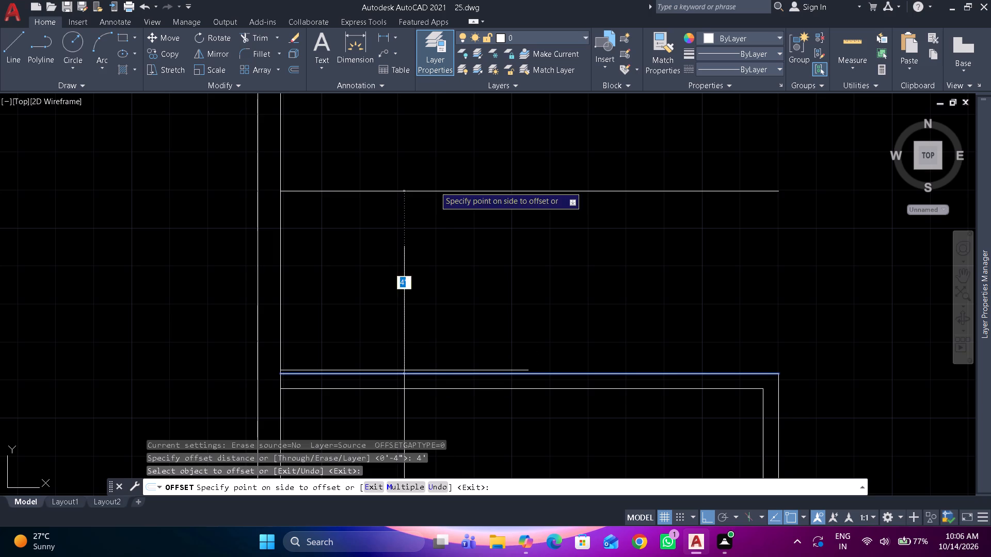
left_click(444, 151)
key("space")
Offset the new horizontal line 4" upward for the partition thickness.
key("space")
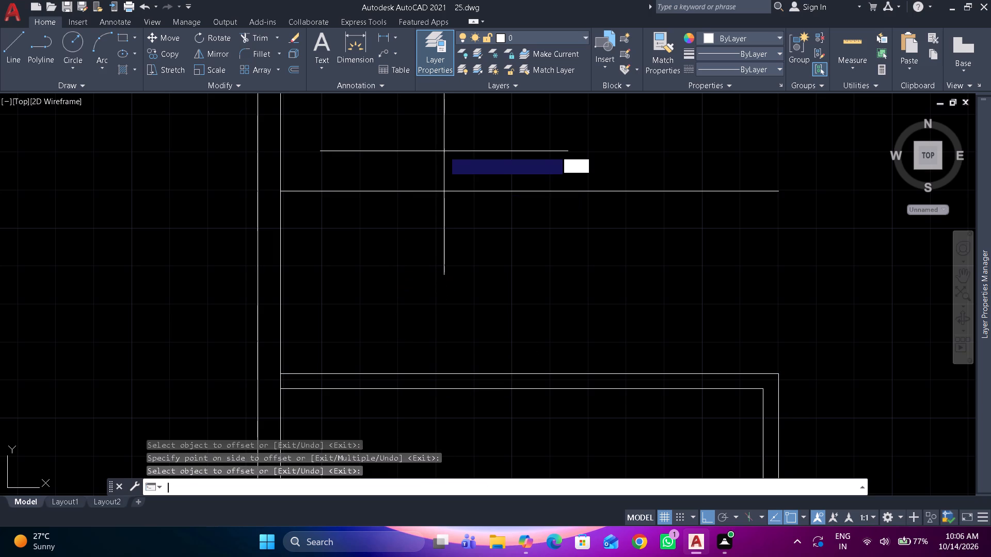
type("4\"")
key("space")
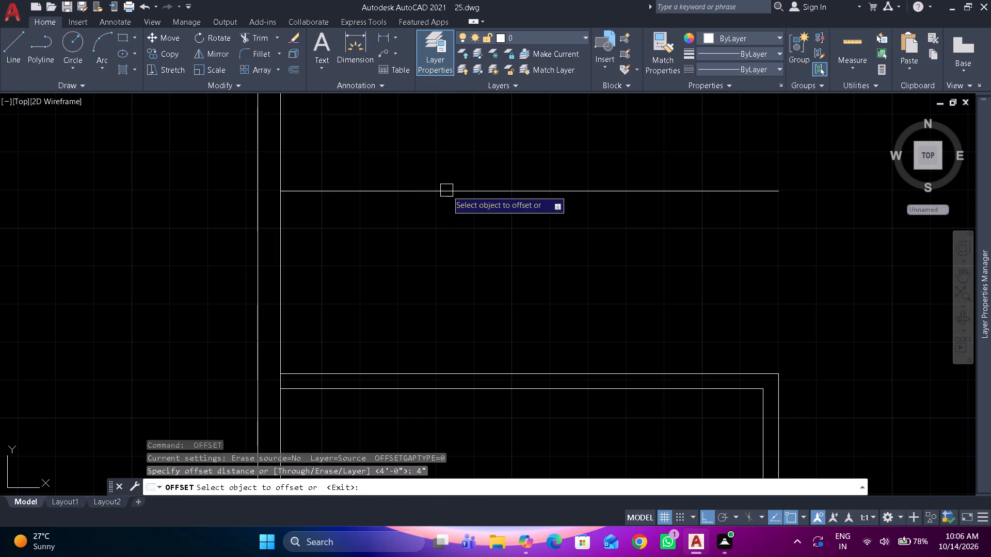
left_click_drag(447, 190, 448, 185)
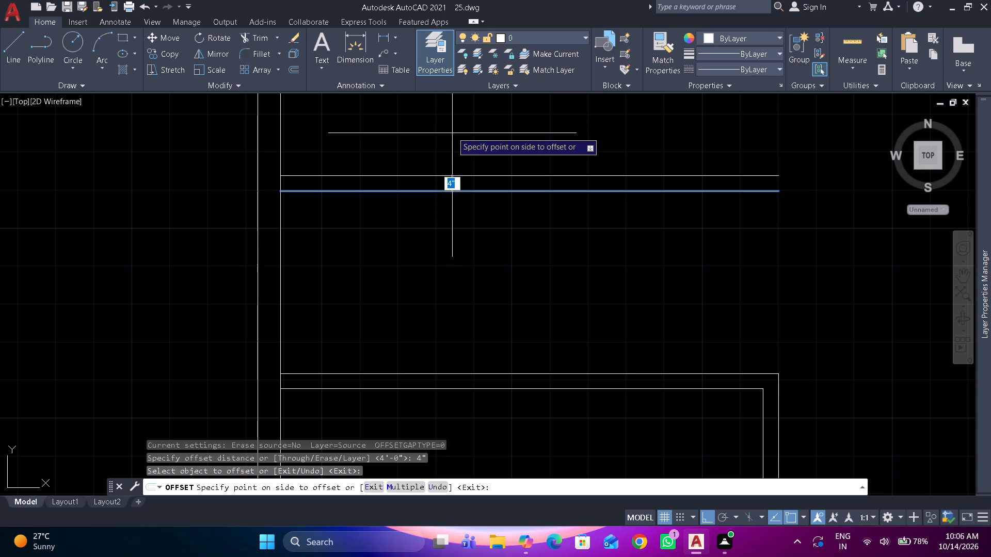
left_click(453, 132)
key("space")
Offset the inner face of the left outer wall 6'10" to the right, above the lower-left room.
key("space")
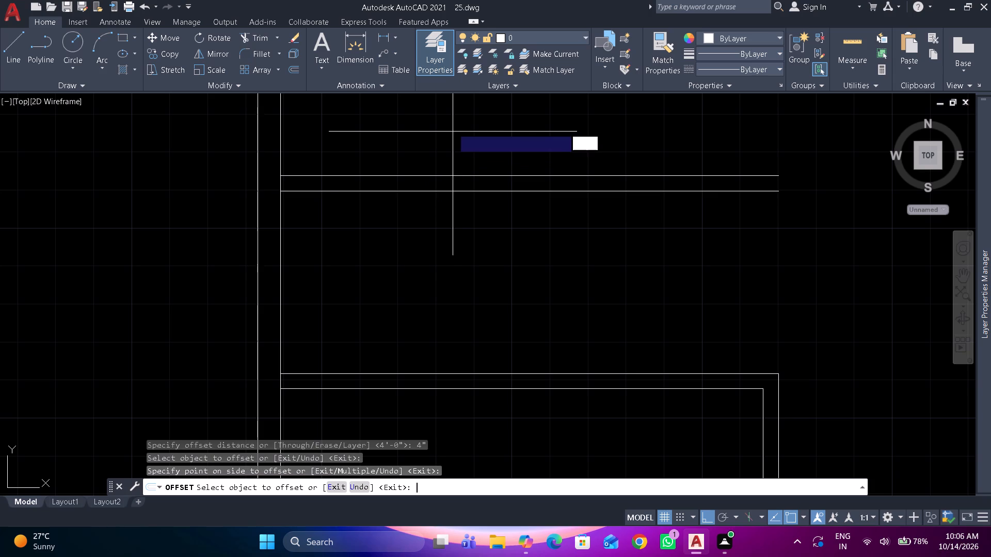
type("6'")
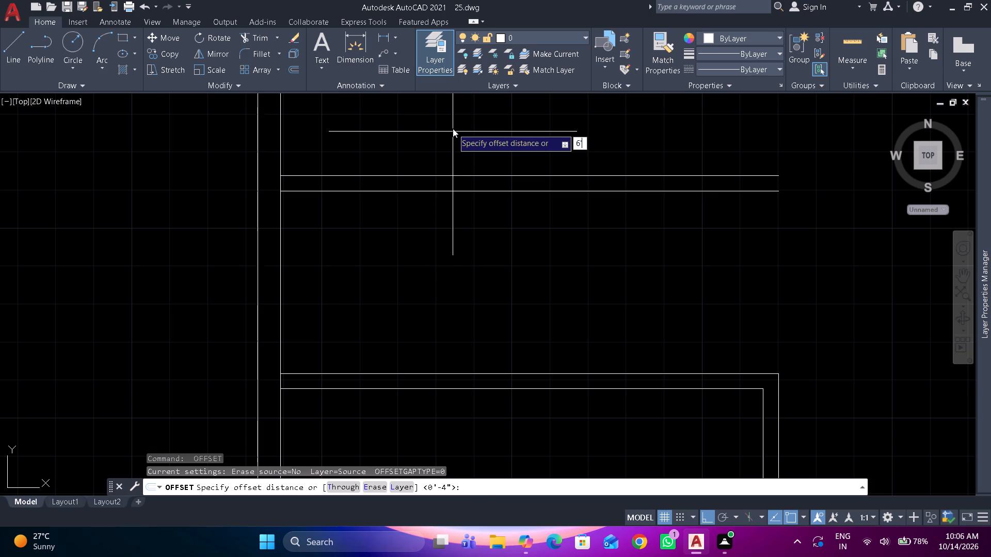
type("10")
type("\"")
key("space")
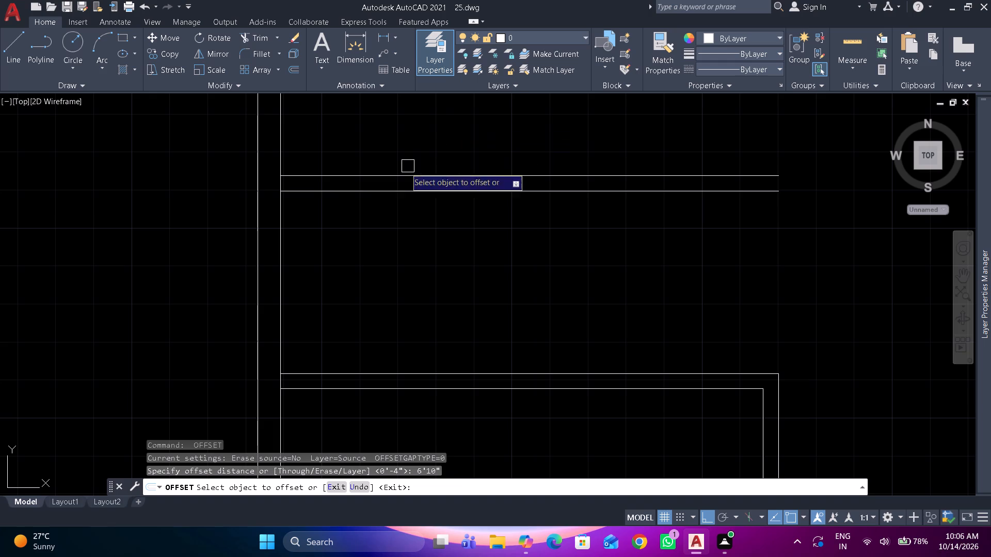
left_click_drag(280, 240, 285, 238)
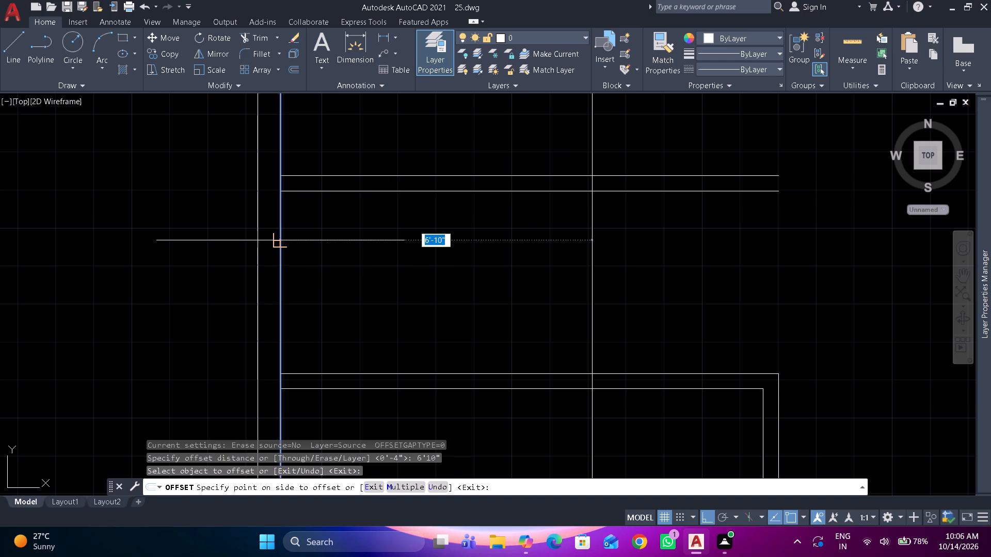
left_click(401, 235)
key("space")
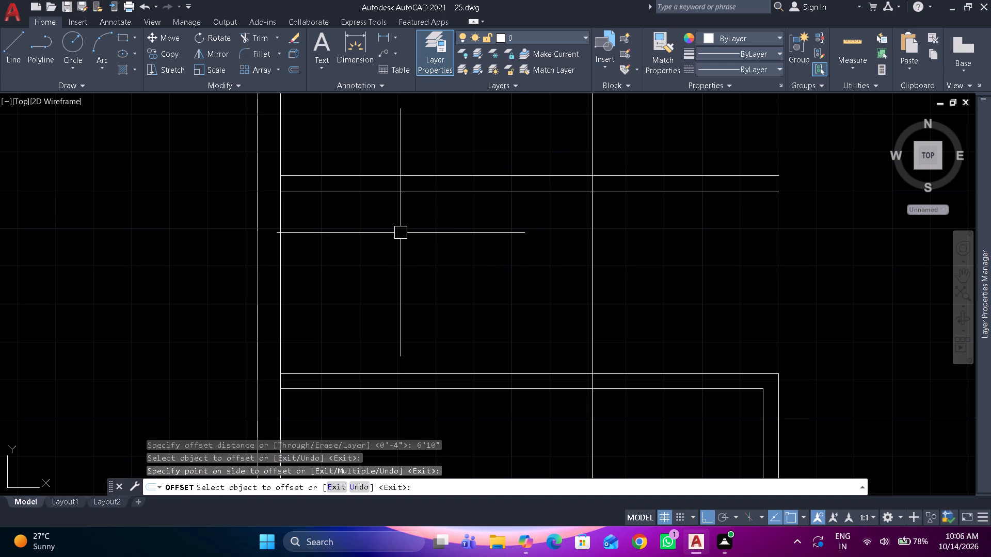
Offset the new vertical line 4" to the right for the partition thickness.
key("space")
type("4\"")
key("space")
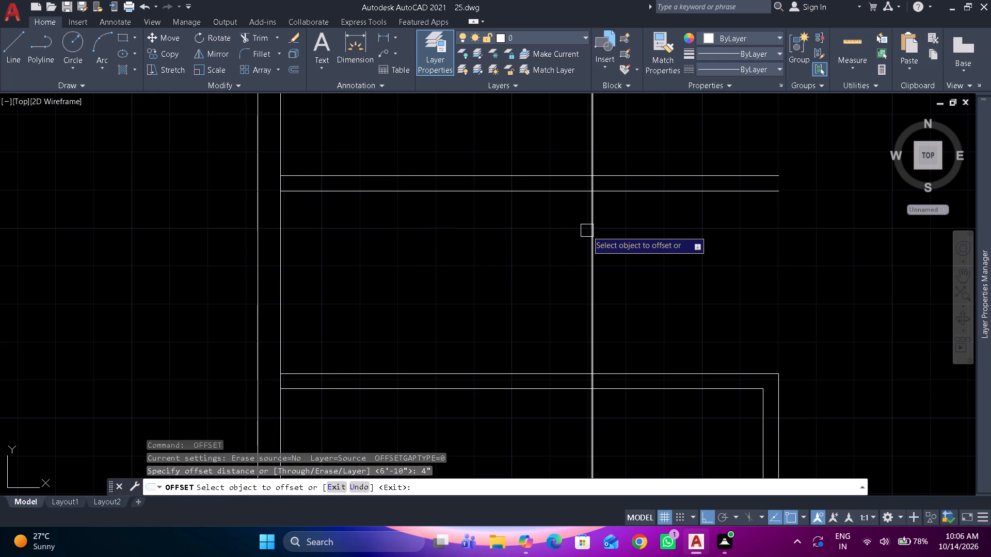
left_click_drag(589, 230, 599, 228)
left_click(675, 237)
key("space")
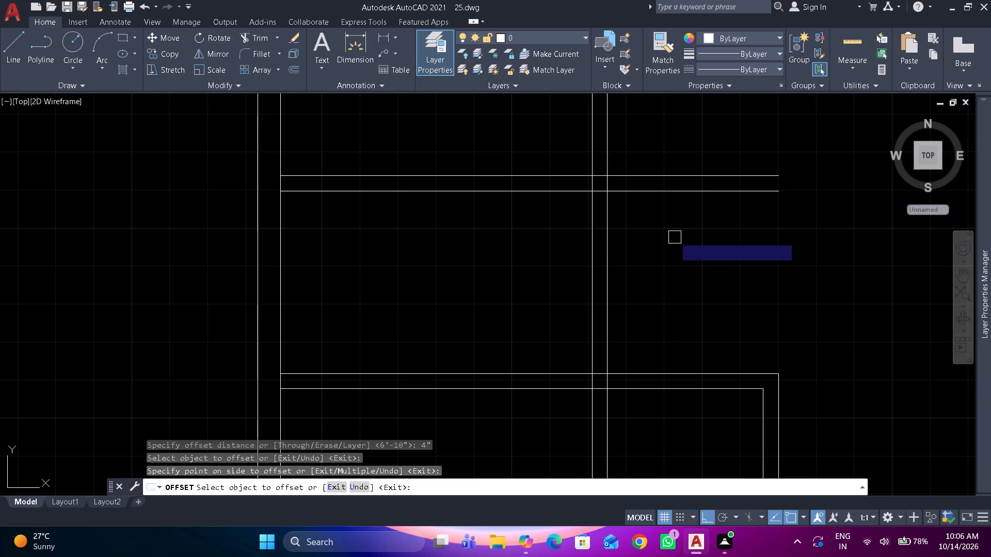
Trim the two horizontal partition lines above the lower-left room where they run past the right face of the new vertical partition.
key("t")
type("r")
key("space")
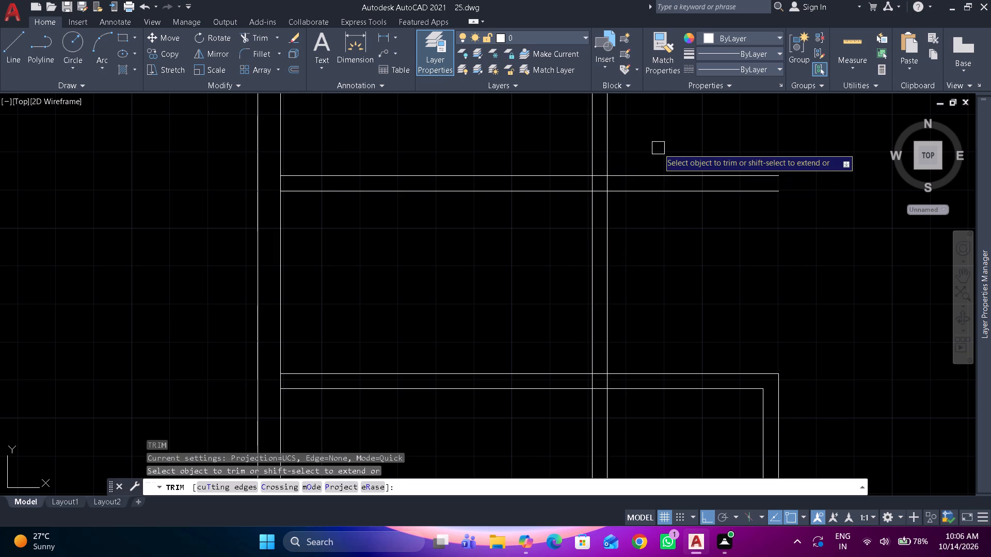
left_click_drag(658, 148, 668, 219)
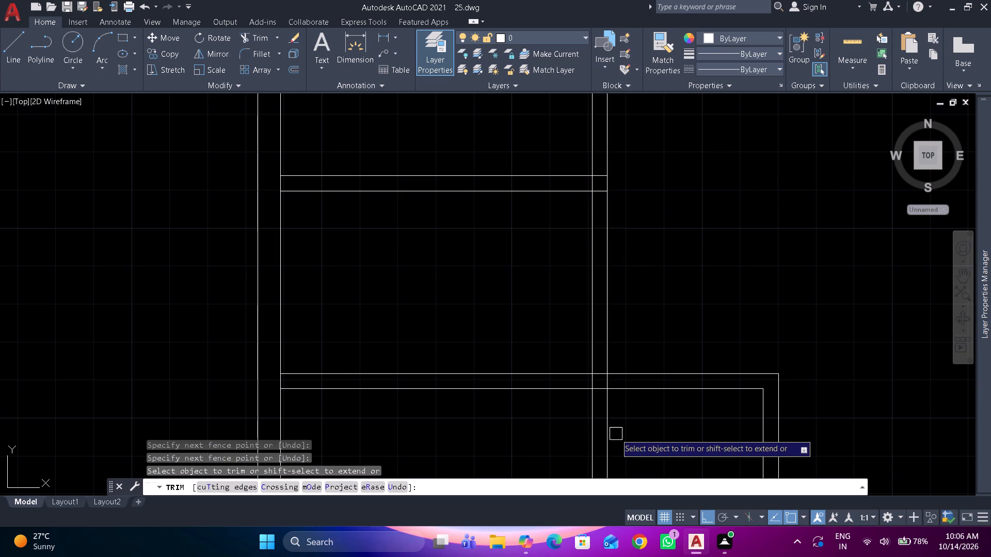
Trim the new vertical partition's lines below the lower-left room's top partition and above the full-width horizontal partition.
left_click_drag(626, 423, 518, 435)
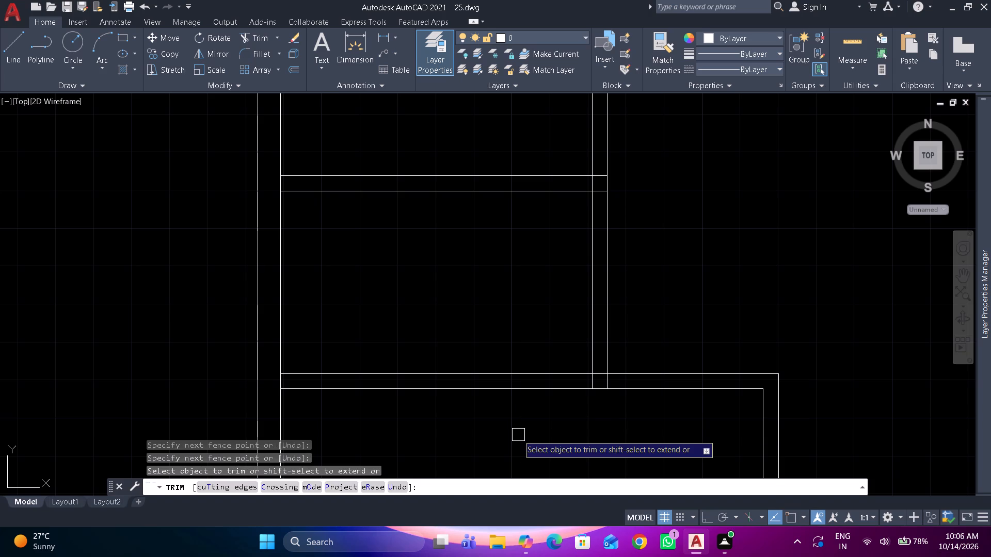
scroll(522, 308, "down", 3)
middle_click_drag(522, 308, 524, 326)
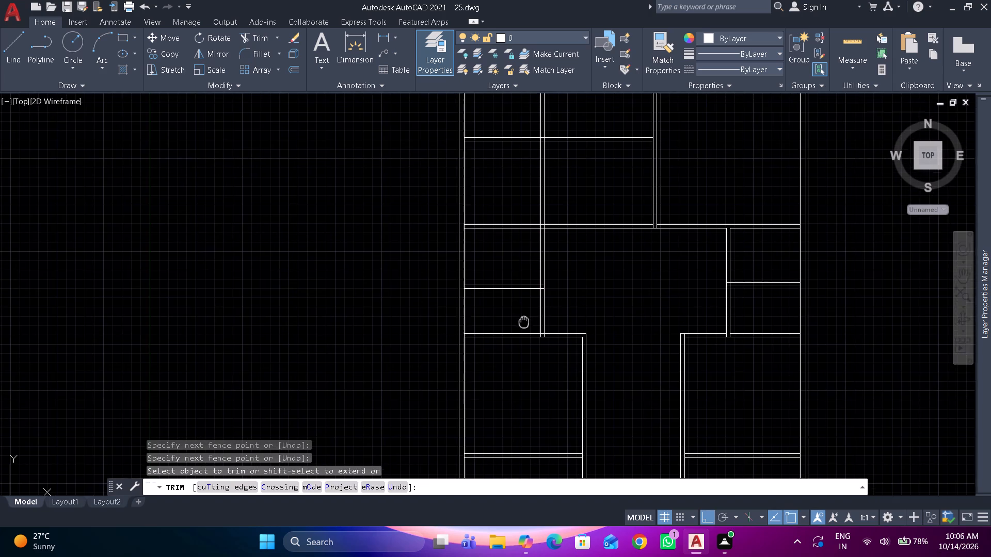
middle_click_drag(524, 326, 524, 329)
scroll(540, 272, "up", 3)
left_click_drag(584, 154, 547, 153)
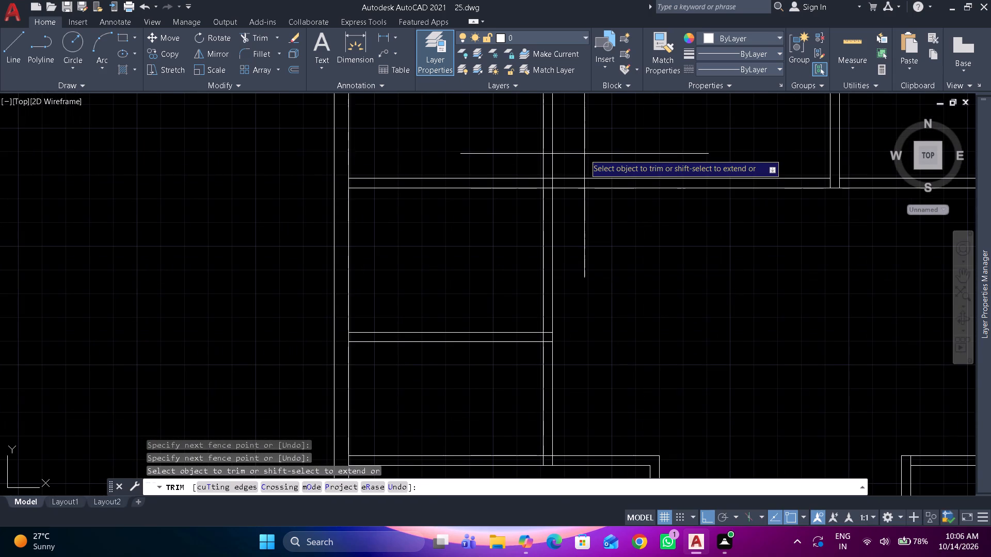
left_click(494, 150)
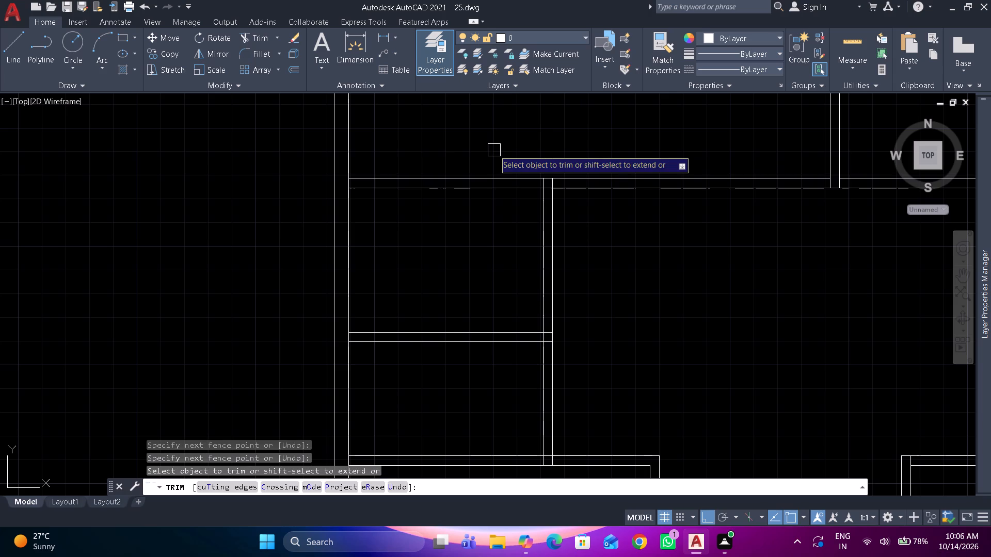
key("space")
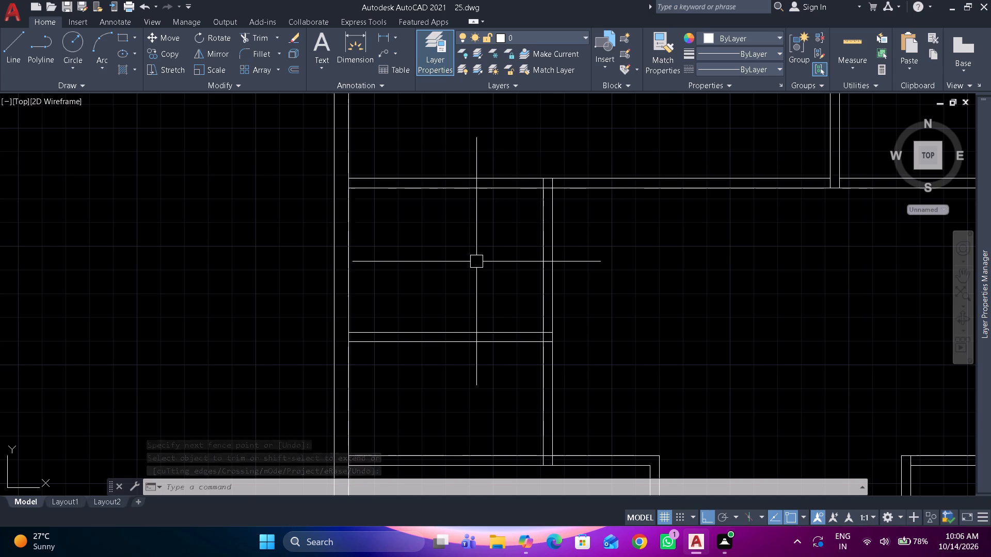
Offset the inner face of the top outer wall 2'2" downward.
scroll(484, 264, "down", 1)
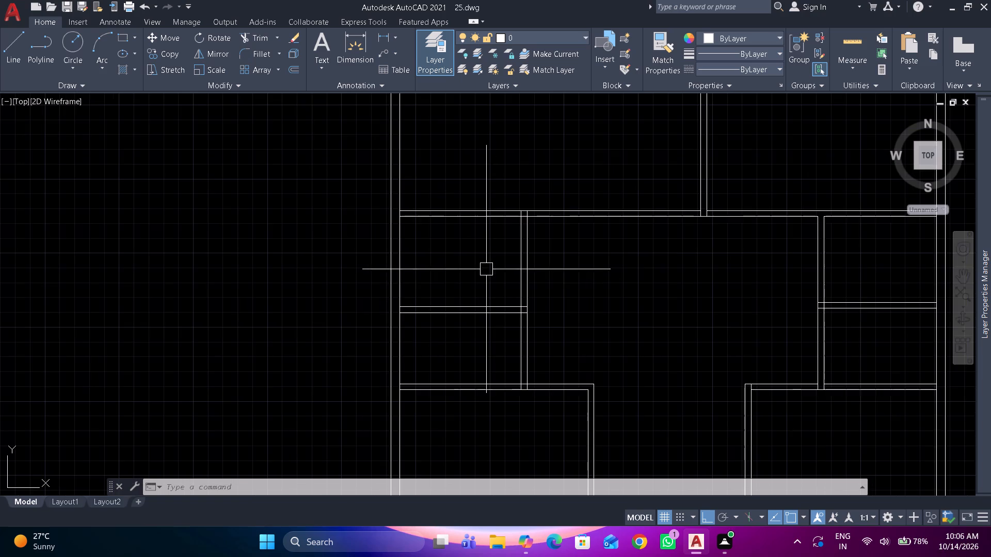
scroll(587, 271, "down", 2)
middle_click_drag(587, 271, 490, 270)
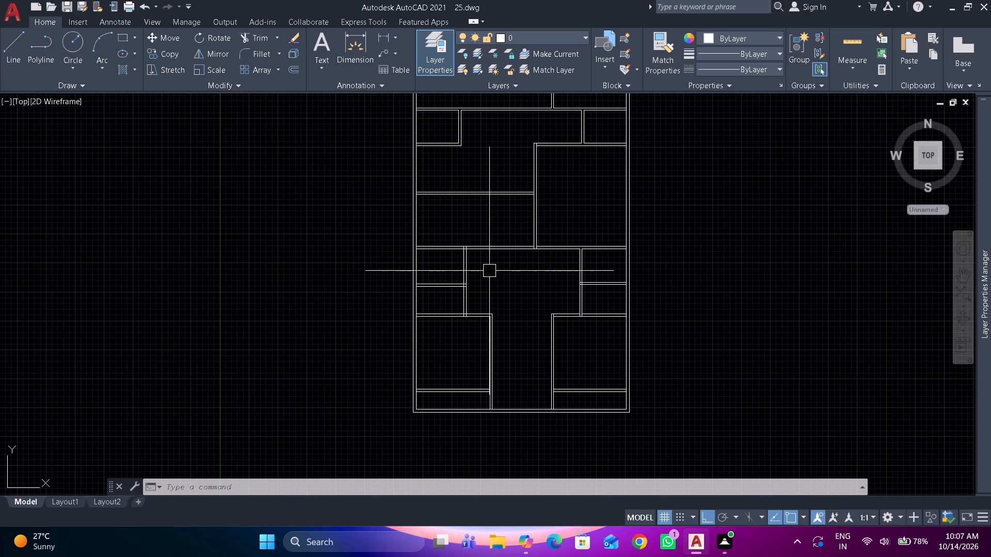
type("z e")
key("space")
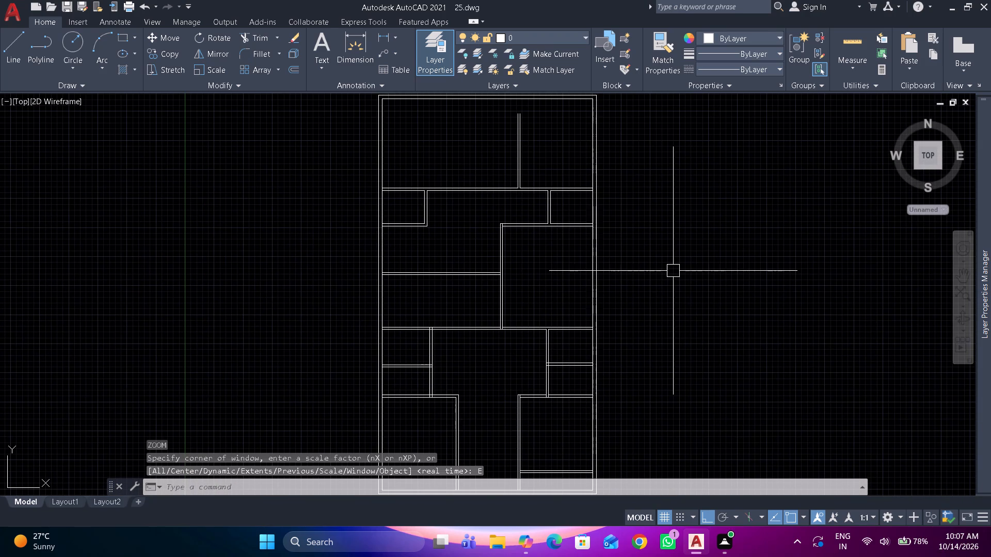
middle_click_drag(556, 125, 572, 195)
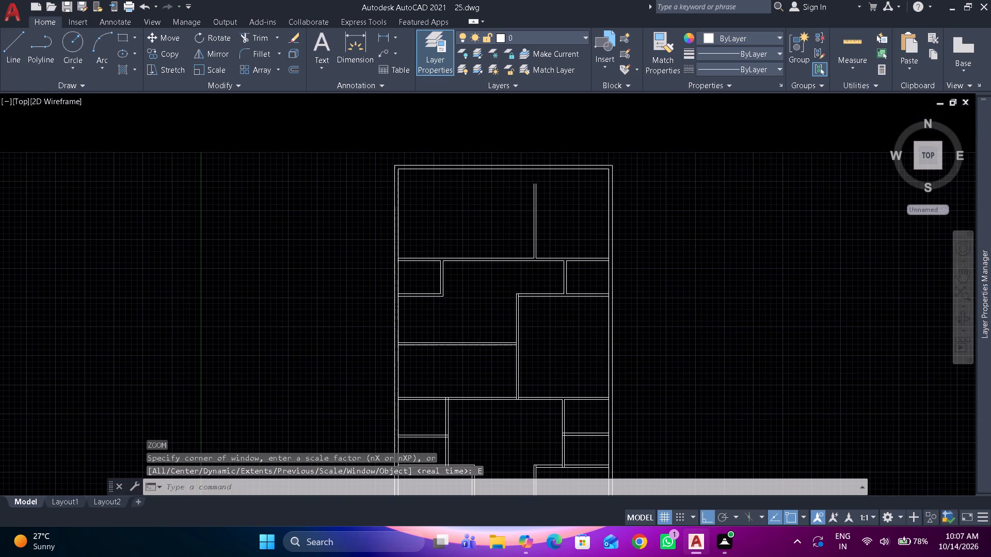
scroll(565, 187, "up", 3)
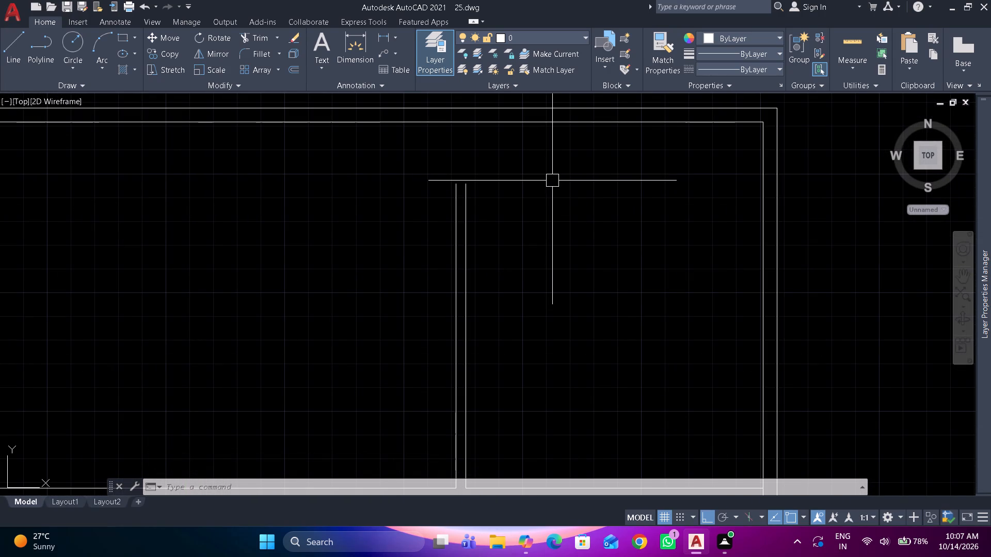
type("o 2'2\"")
key("space")
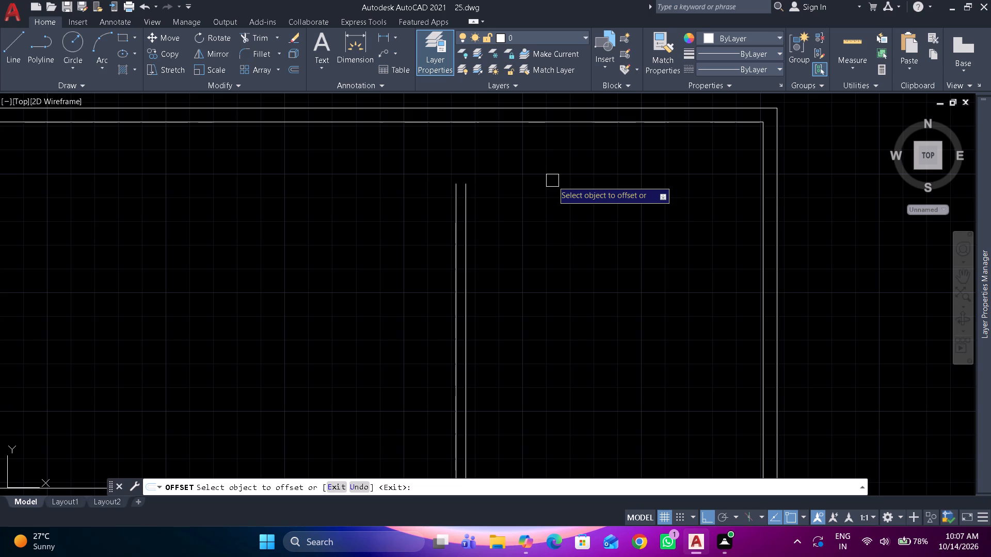
left_click(537, 121)
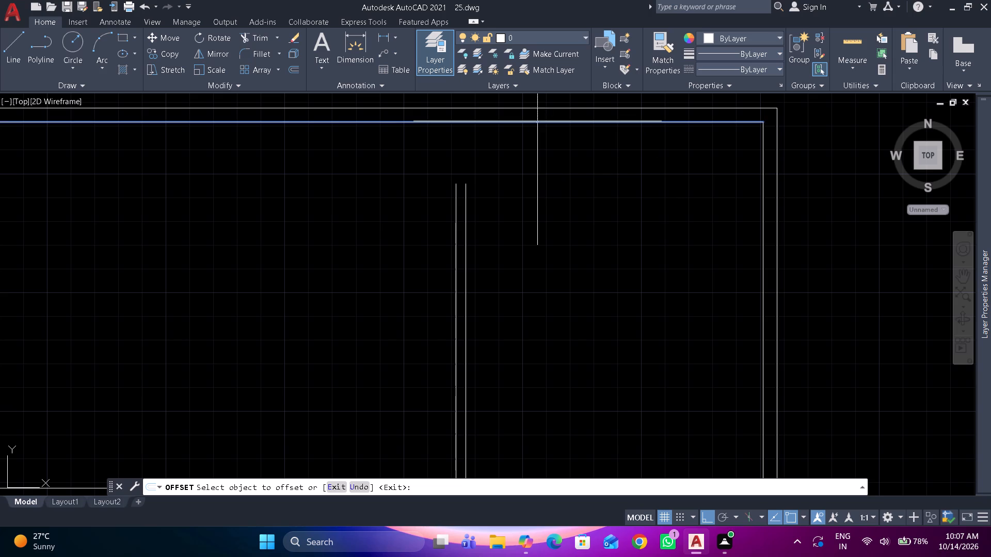
left_click(537, 201)
key("space")
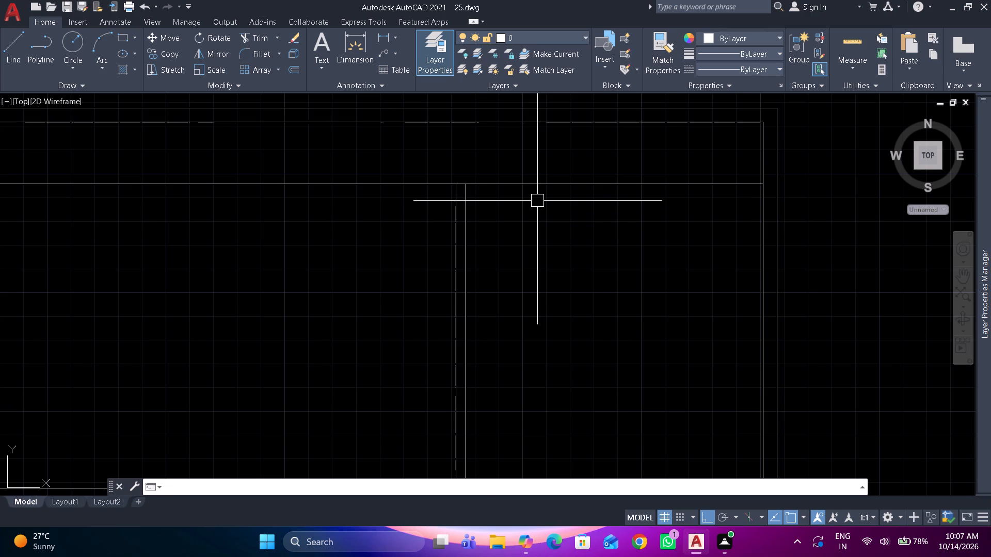
Offset the new horizontal line near the top wall 4" upward for the partition thickness.
scroll(537, 201, "down", 1)
scroll(532, 239, "up", 1)
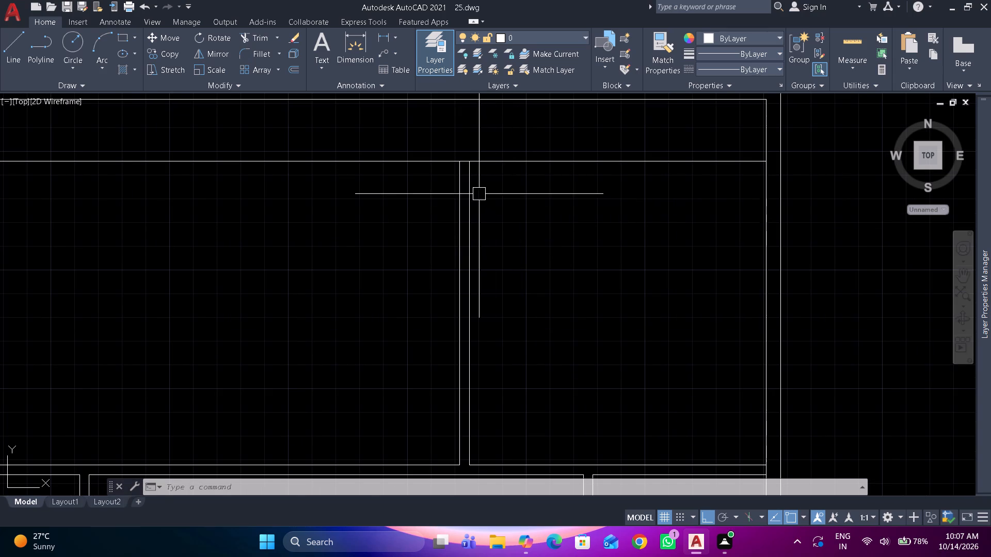
double_click(472, 184)
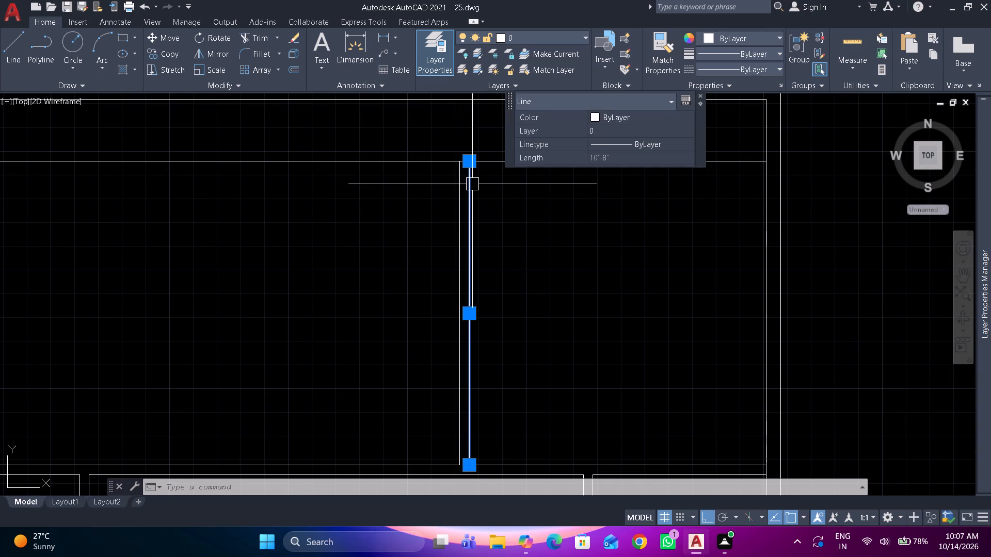
key("Escape")
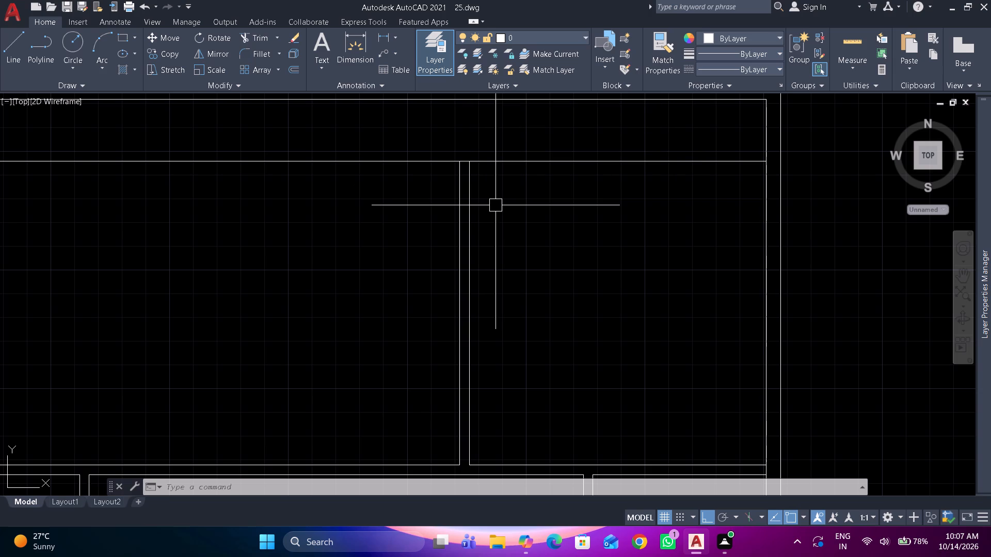
type("o")
key("space")
type("4\"")
key("space")
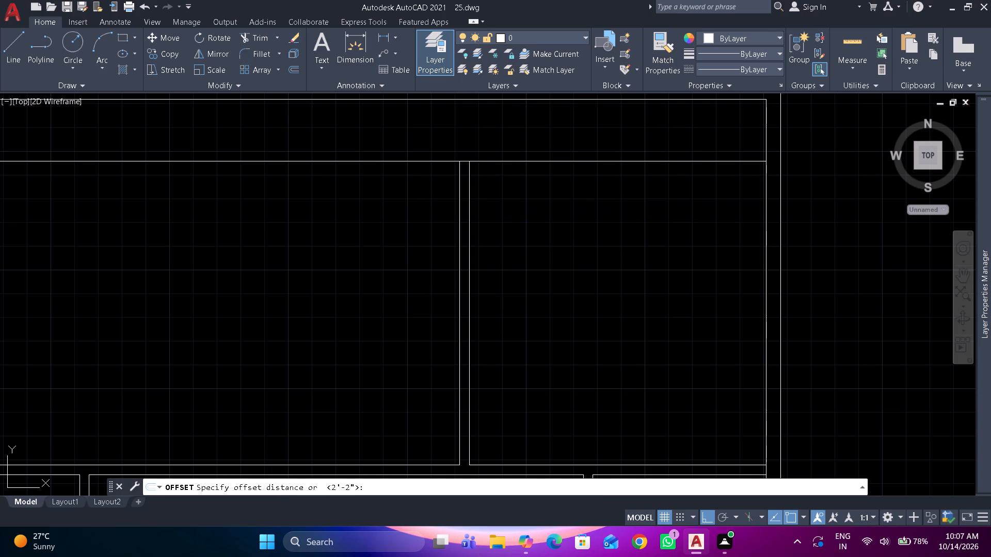
left_click(508, 155)
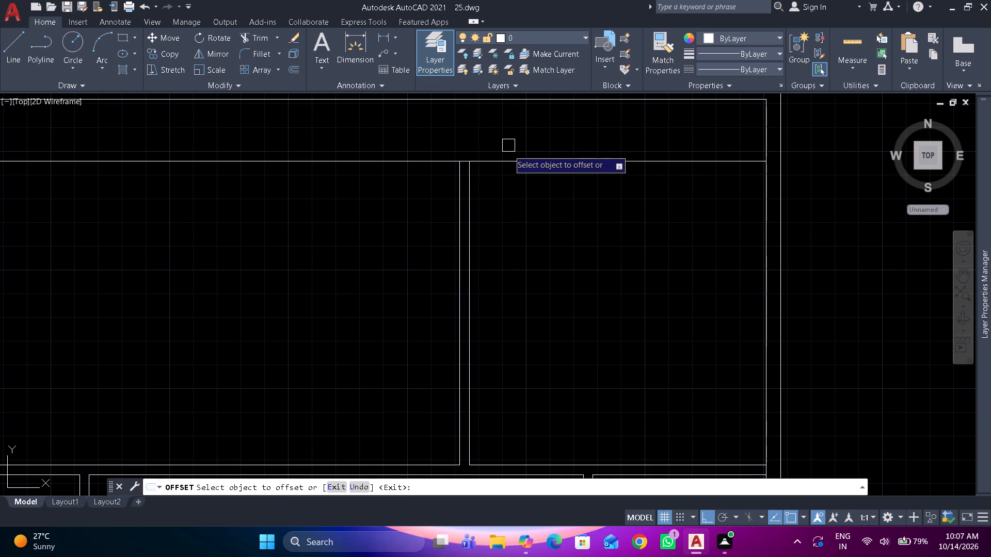
left_click(508, 159)
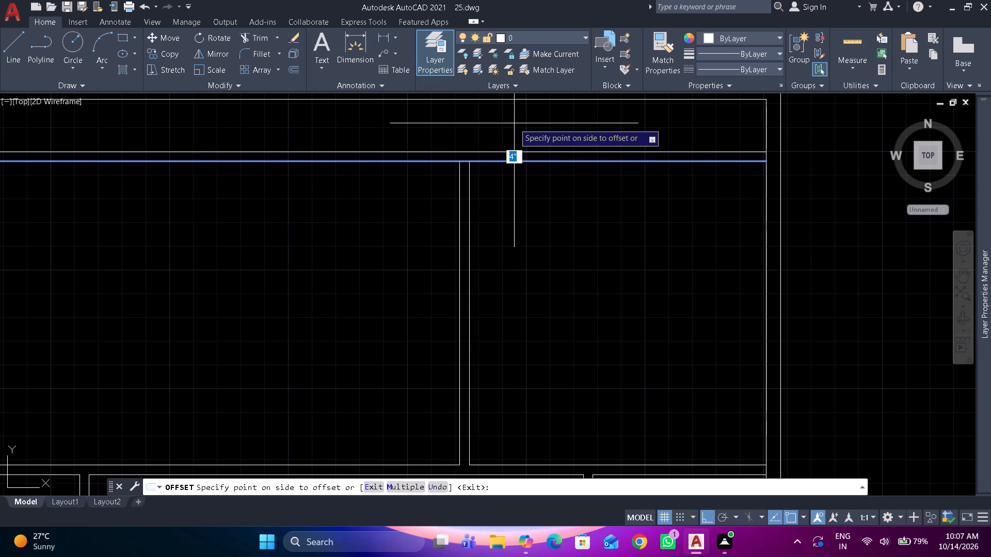
left_click(514, 123)
key("space")
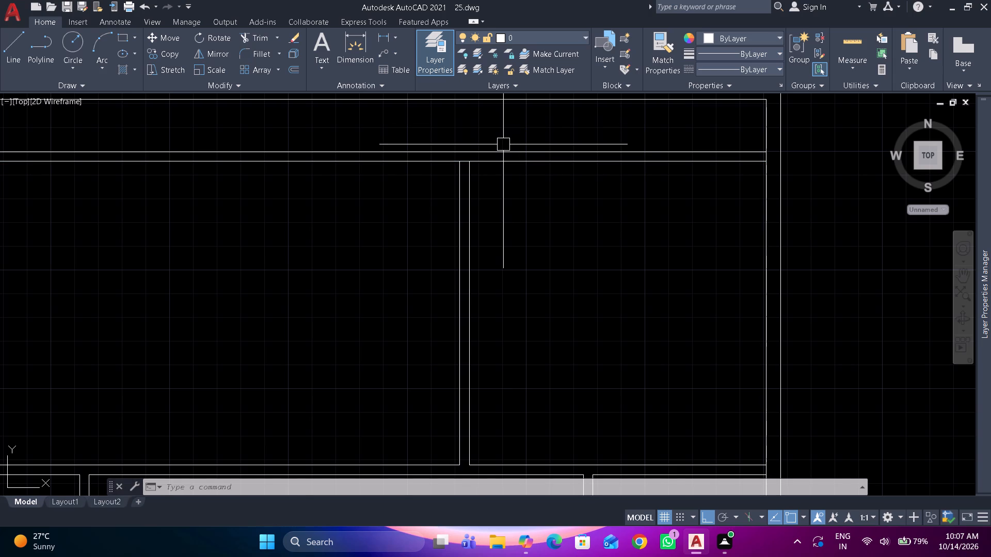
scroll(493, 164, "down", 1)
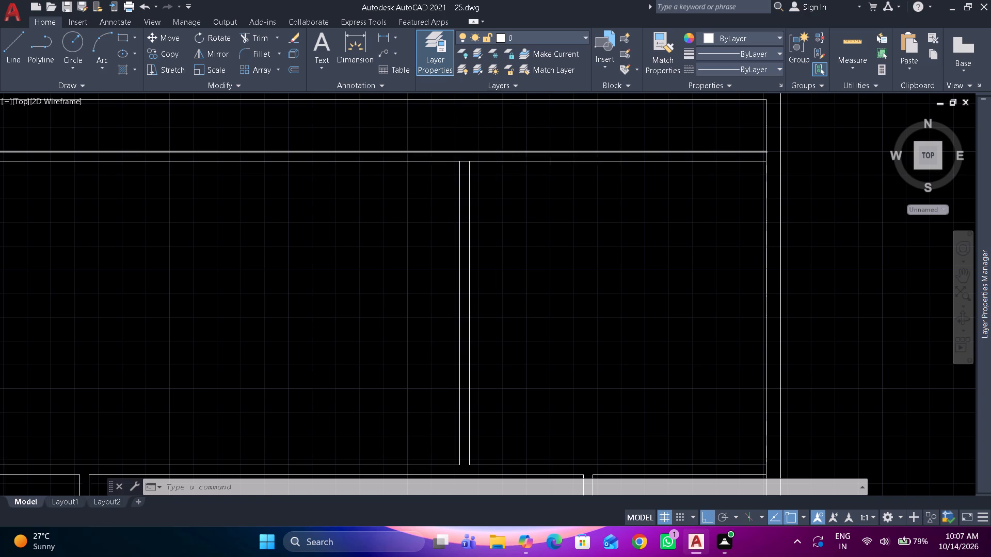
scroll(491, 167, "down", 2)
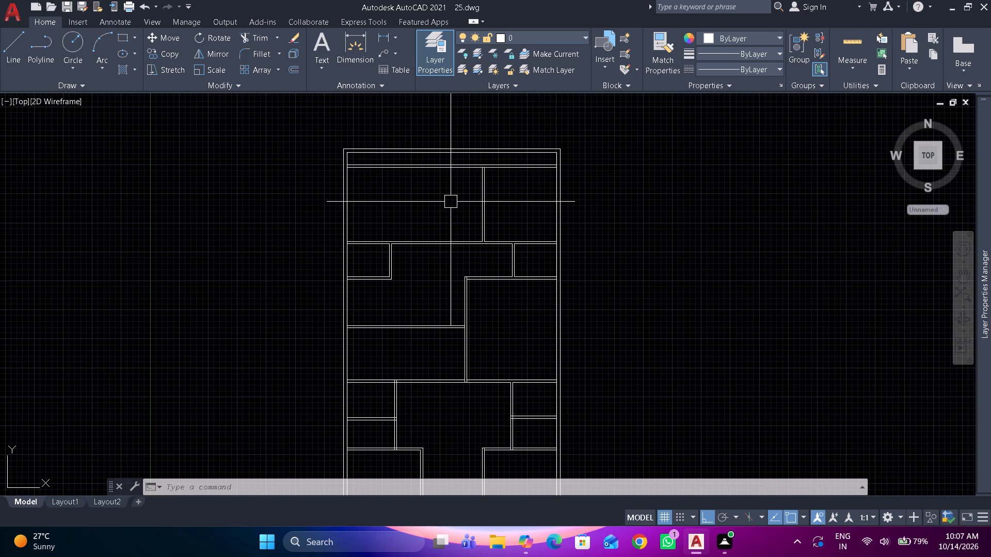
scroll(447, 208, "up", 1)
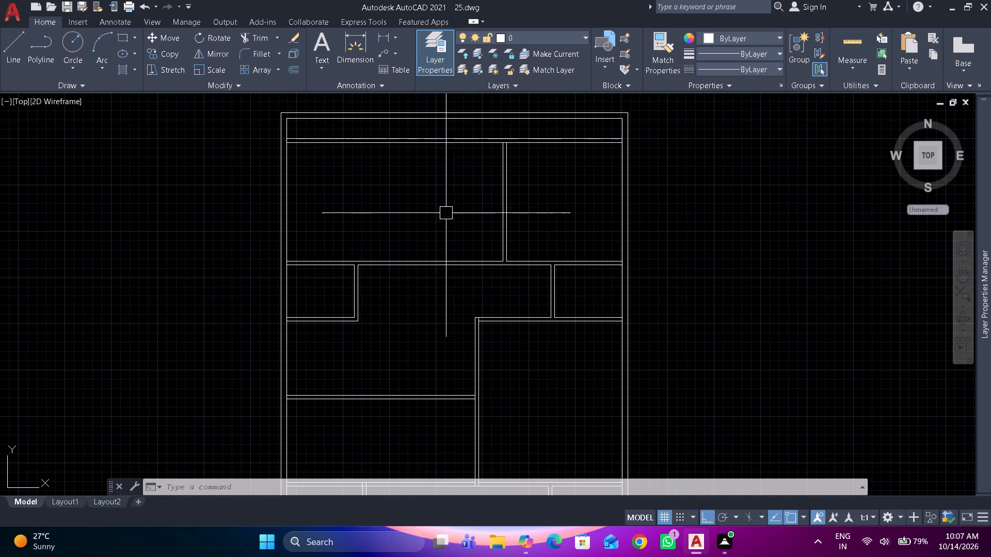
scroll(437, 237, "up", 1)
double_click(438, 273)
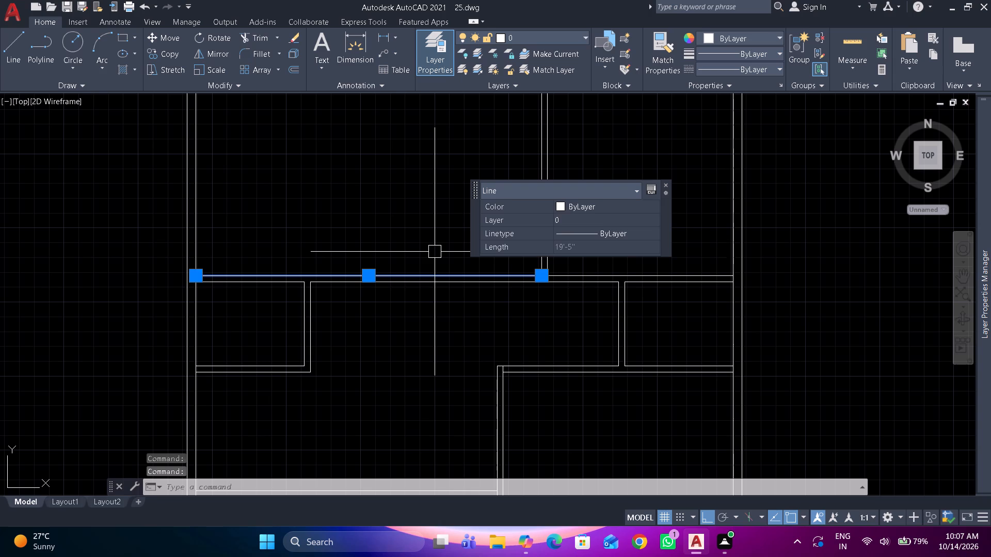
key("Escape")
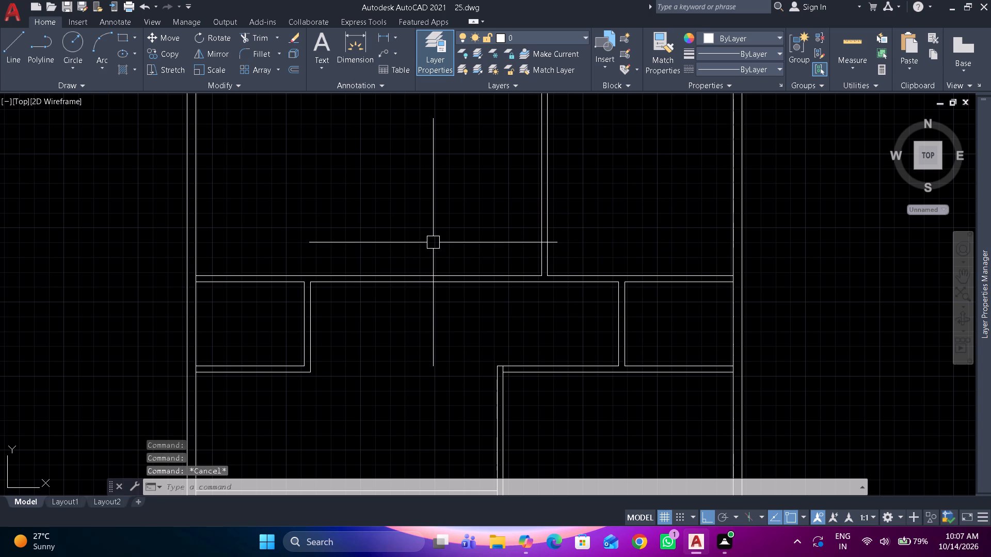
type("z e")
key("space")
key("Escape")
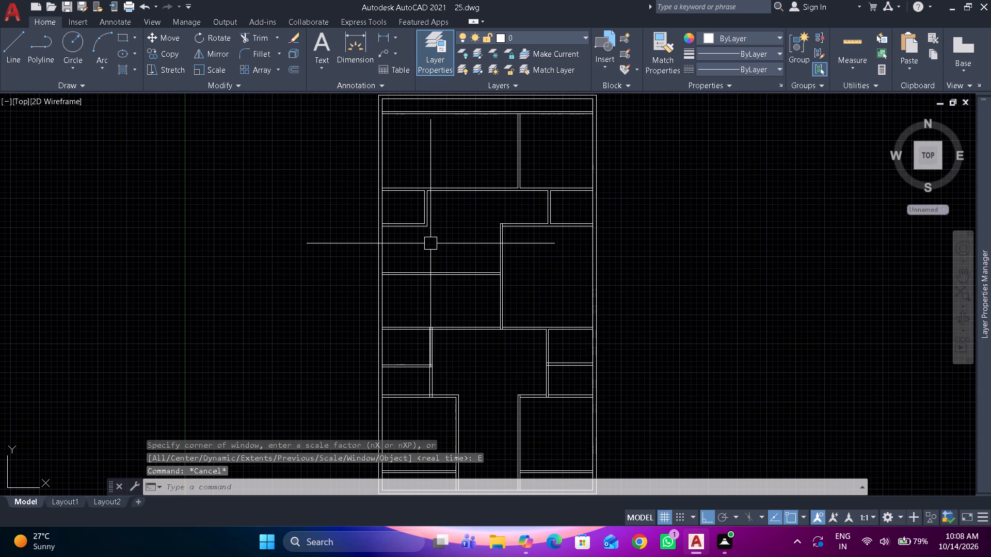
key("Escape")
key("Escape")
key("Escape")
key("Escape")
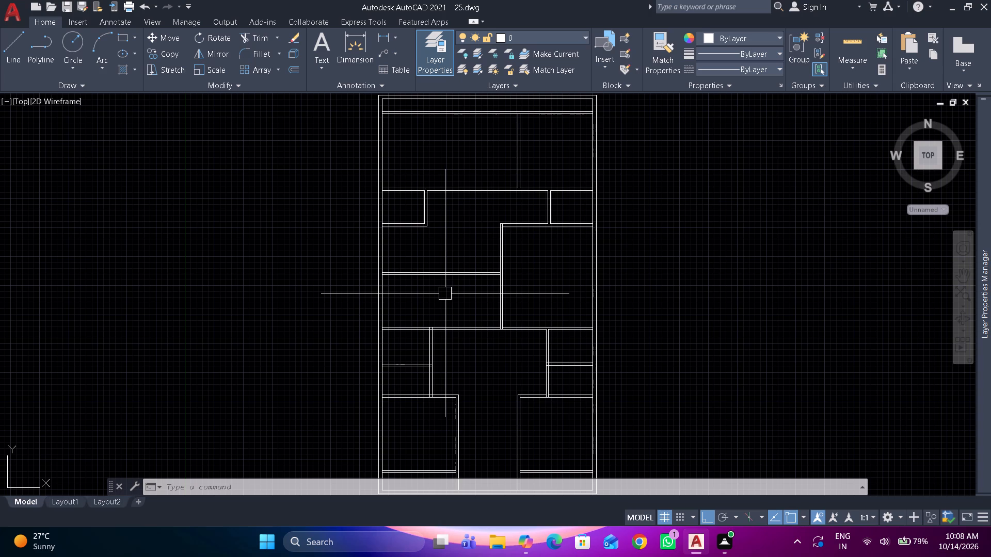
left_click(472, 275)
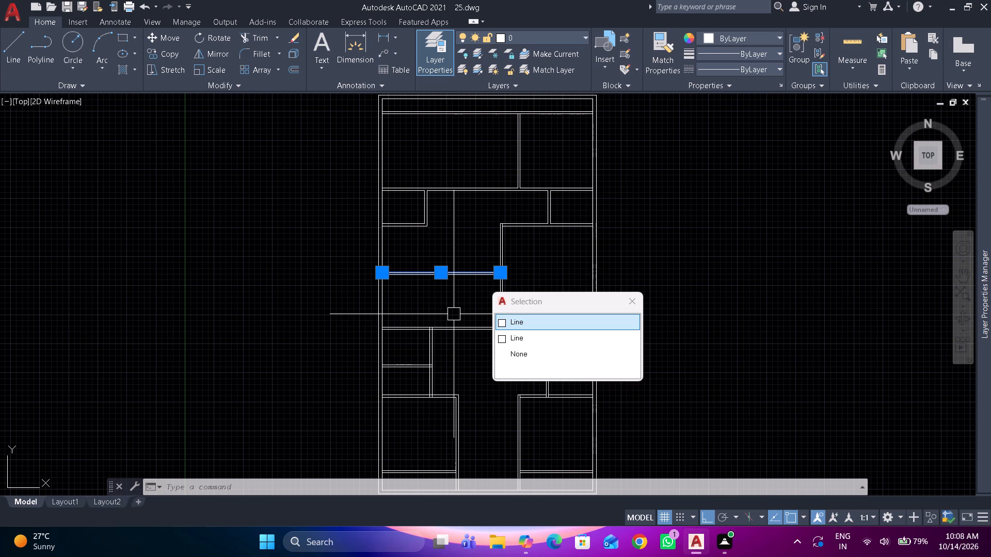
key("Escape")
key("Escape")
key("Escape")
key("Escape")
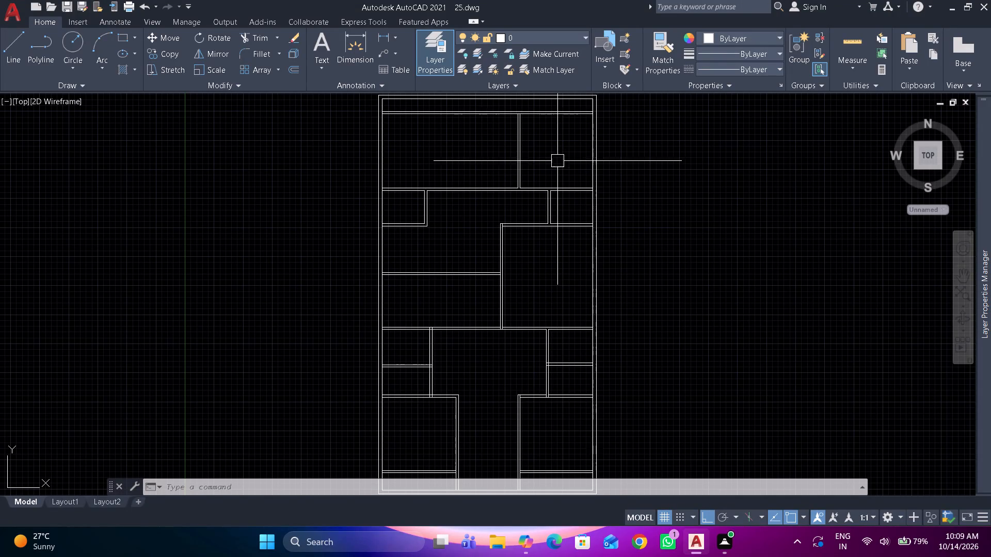
Offset both faces of the vertical partition between the two upper rooms 6" outward, one to each side.
scroll(531, 166, "up", 3)
middle_click_drag(508, 201, 301, 270)
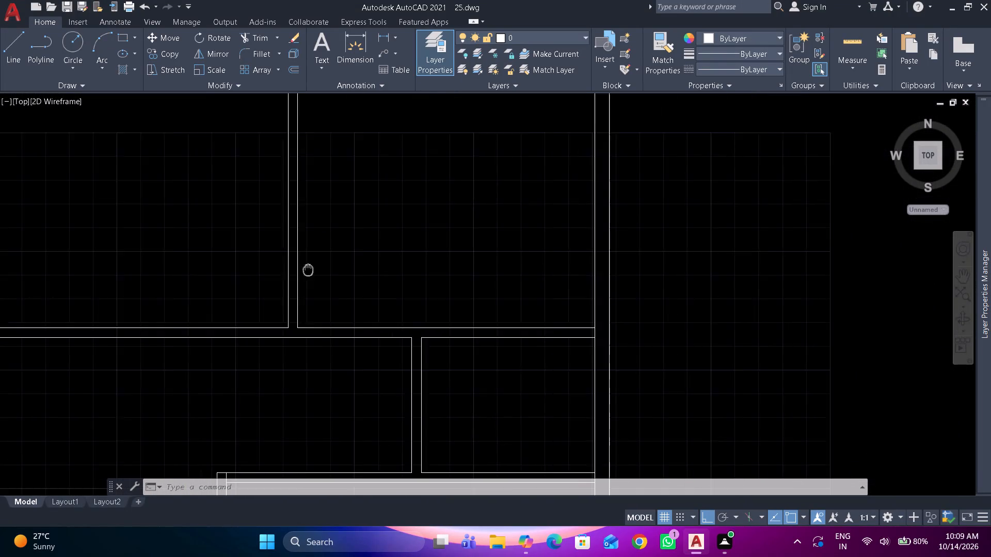
middle_click_drag(301, 270, 294, 270)
scroll(294, 270, "up", 1)
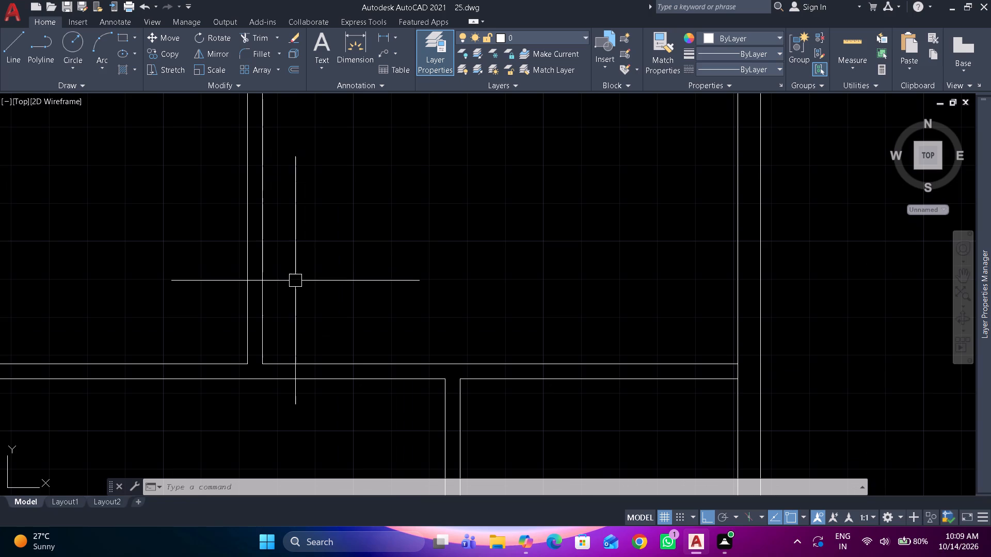
middle_click_drag(290, 319, 453, 241)
scroll(439, 249, "up", 1)
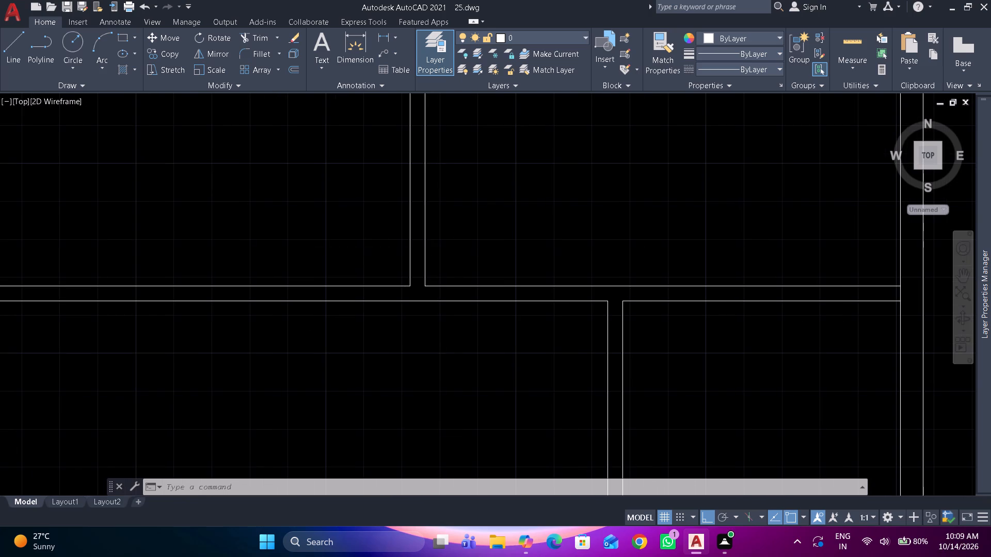
type("o 6\"")
key("space")
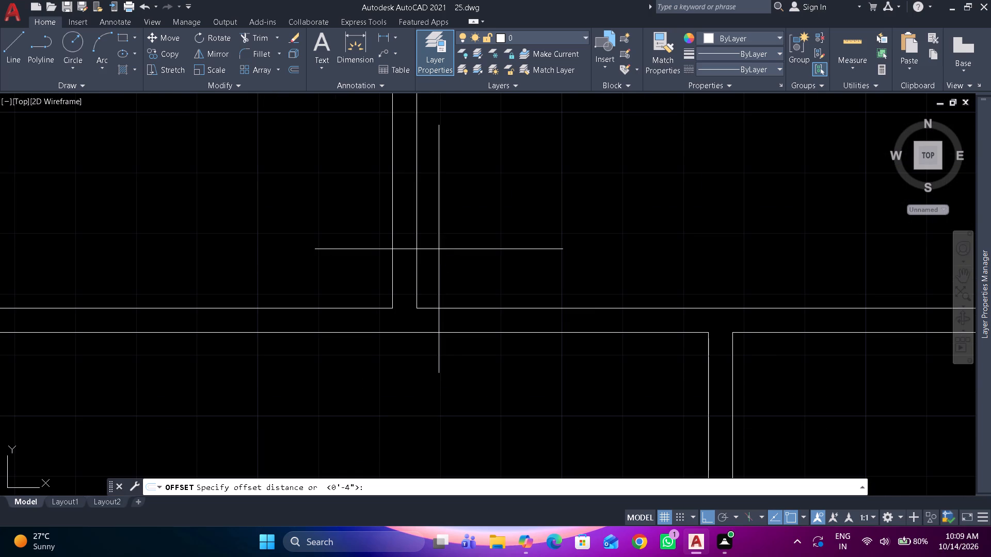
left_click(423, 245)
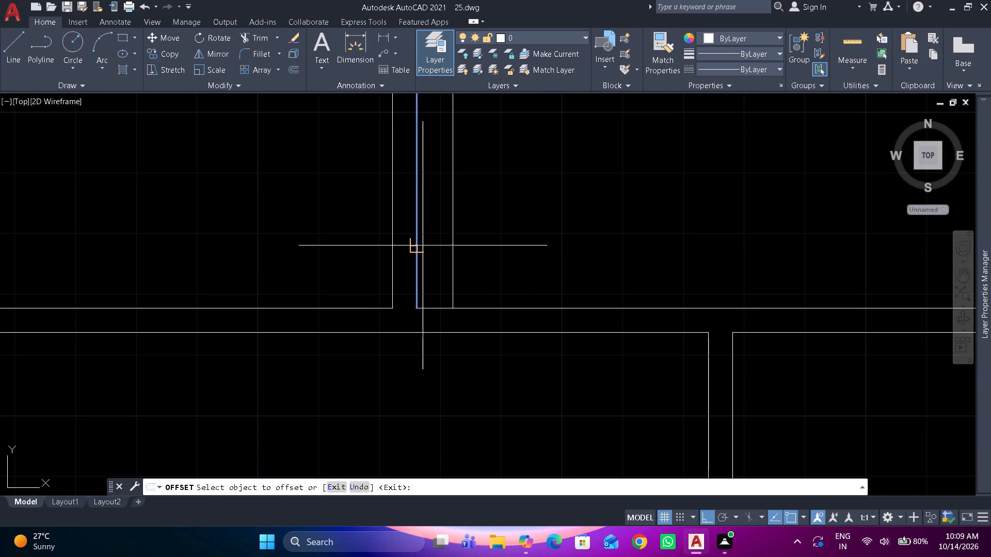
left_click_drag(487, 234, 482, 236)
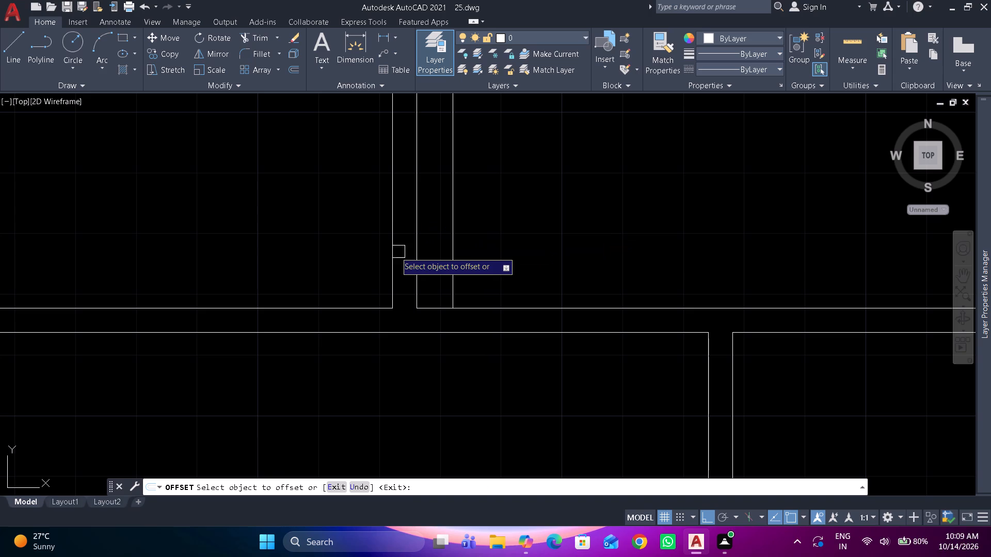
left_click(389, 253)
left_click(290, 263)
key("space")
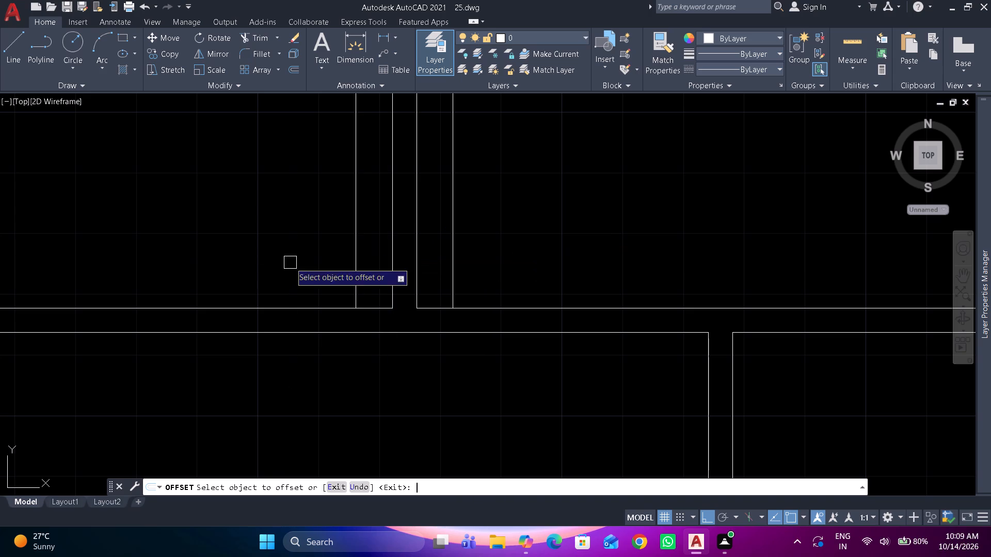
Extend the two 6" offset lines down to the lower face of the horizontal partition below the upper rooms.
type("ex")
key("space")
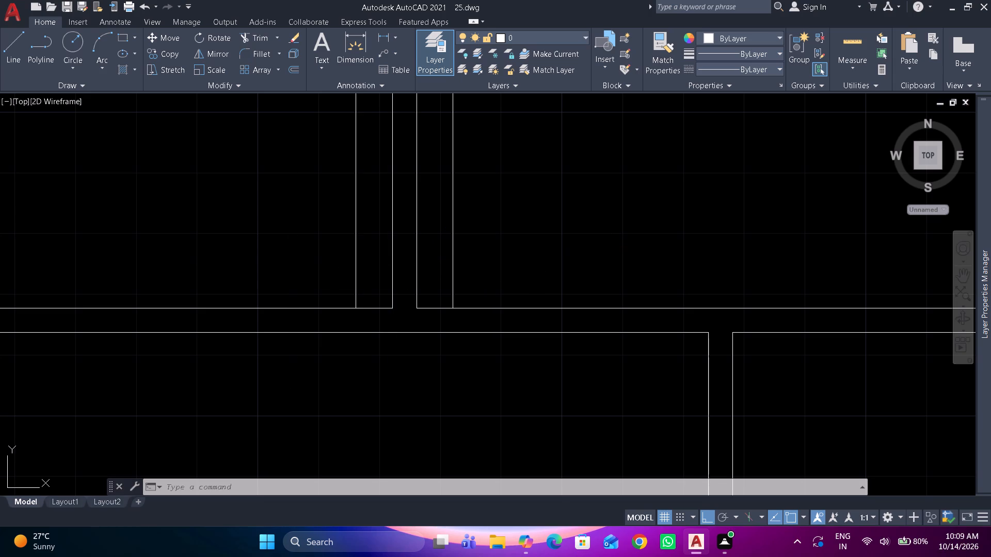
left_click(351, 281)
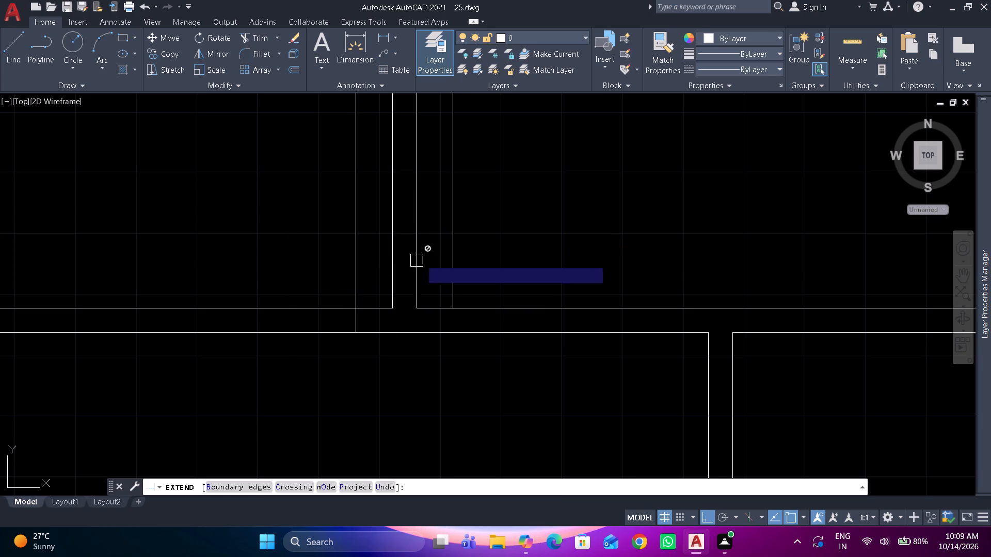
left_click(456, 261)
key("space")
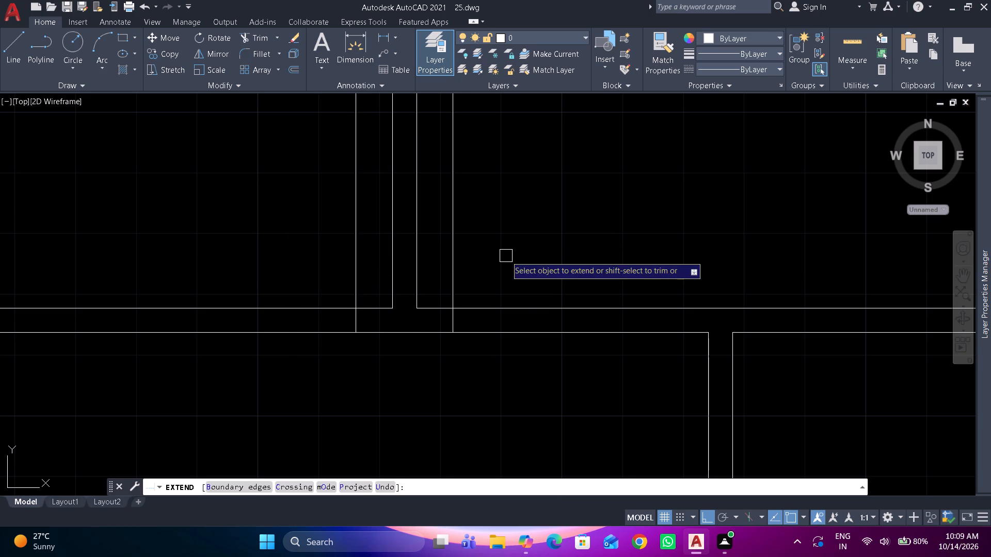
Trim both extended lines above the horizontal partition, leaving only short door jamb lines across its thickness.
type("tr")
key("space")
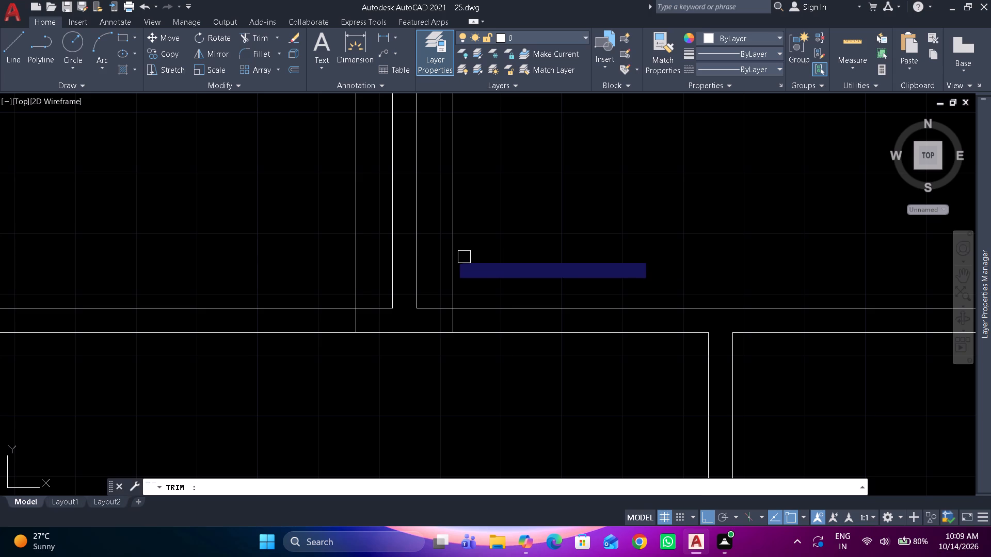
left_click(451, 255)
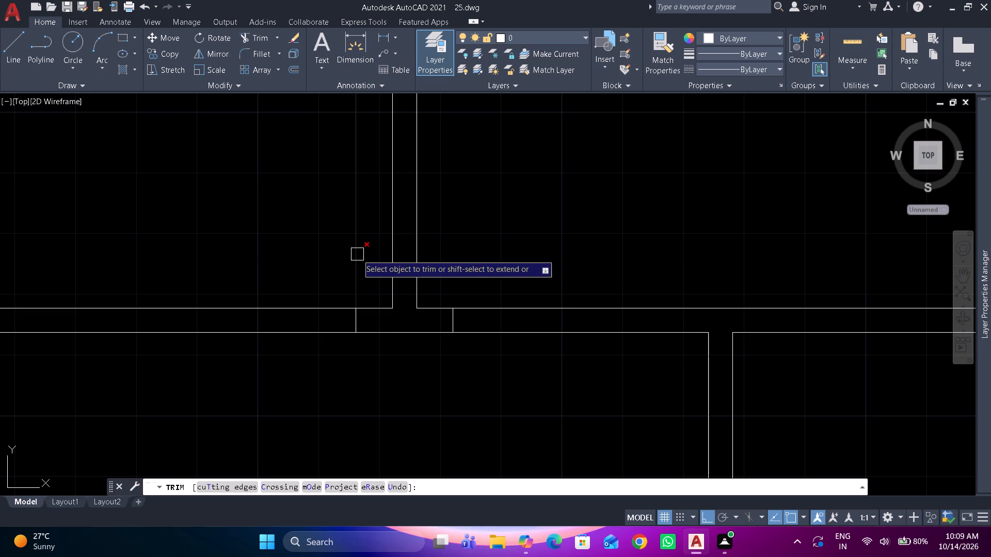
left_click(357, 254)
key("space")
Offset the two jamb lines 3' away from the vertical partition, one to each side, for the door widths.
type("o 3'")
key("space")
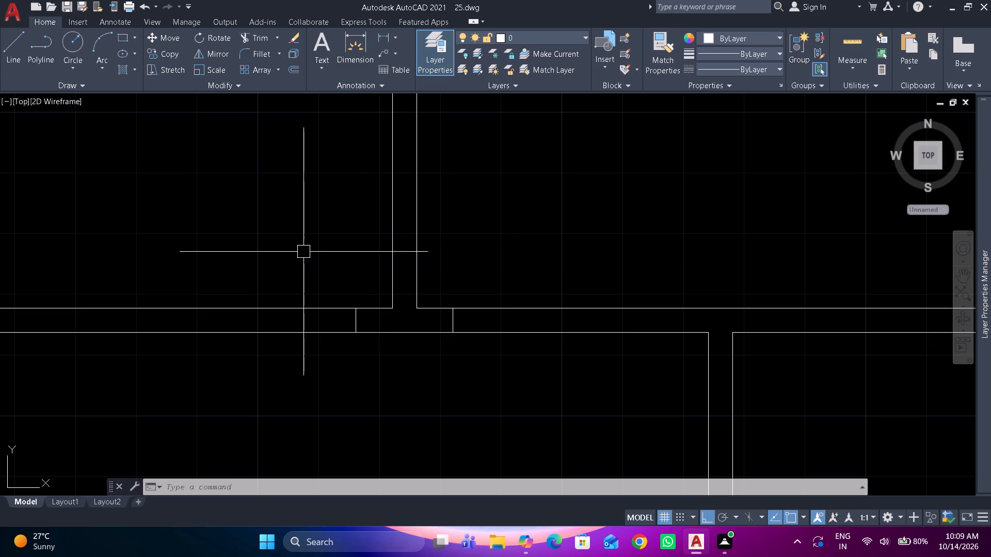
scroll(356, 318, "up", 1)
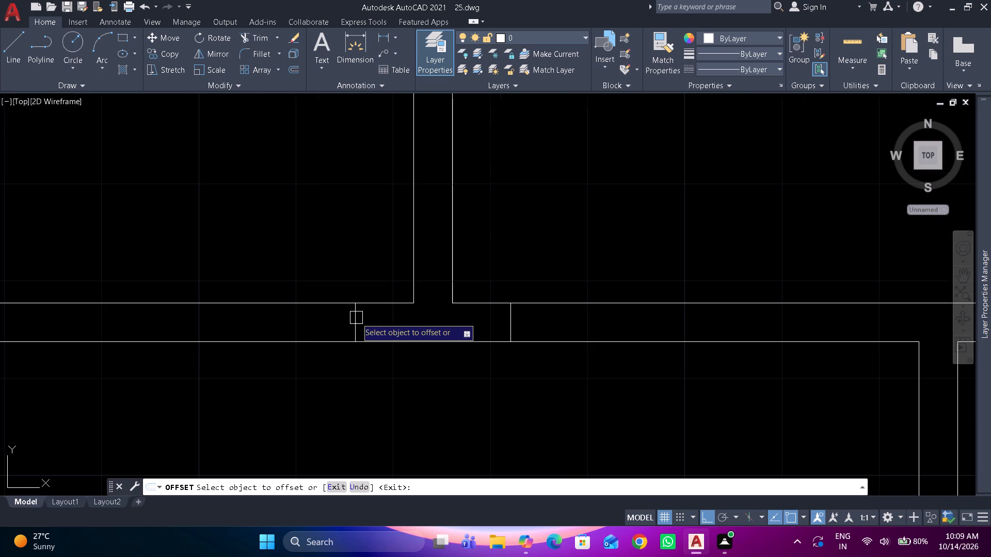
left_click_drag(356, 318, 343, 318)
scroll(291, 321, "down", 1)
scroll(222, 277, "down", 1)
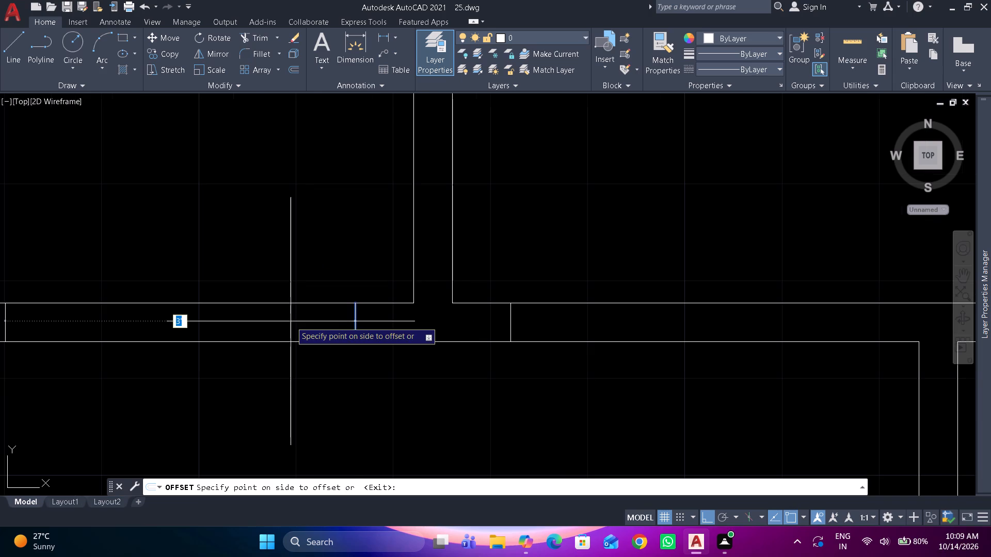
left_click(190, 232)
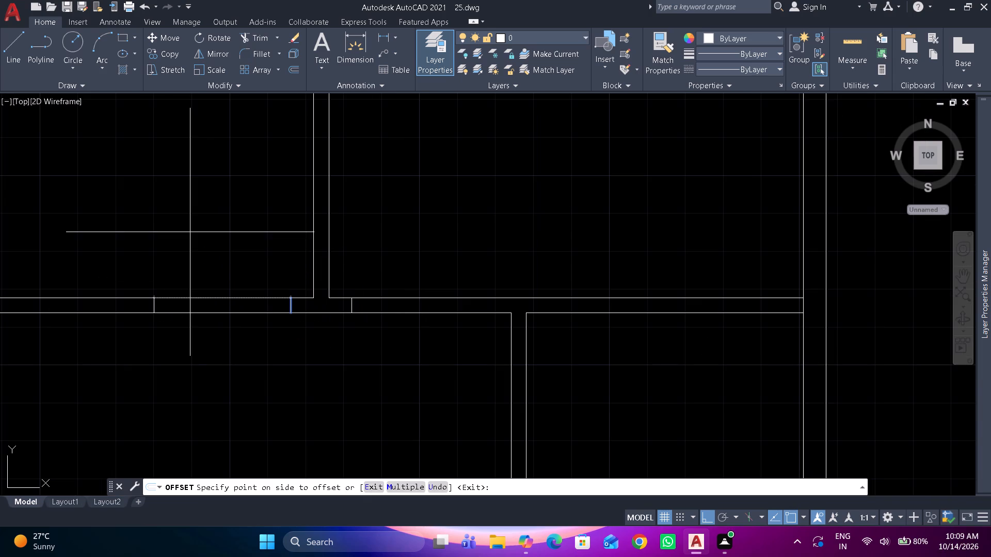
scroll(350, 309, "up", 1)
left_click(349, 300)
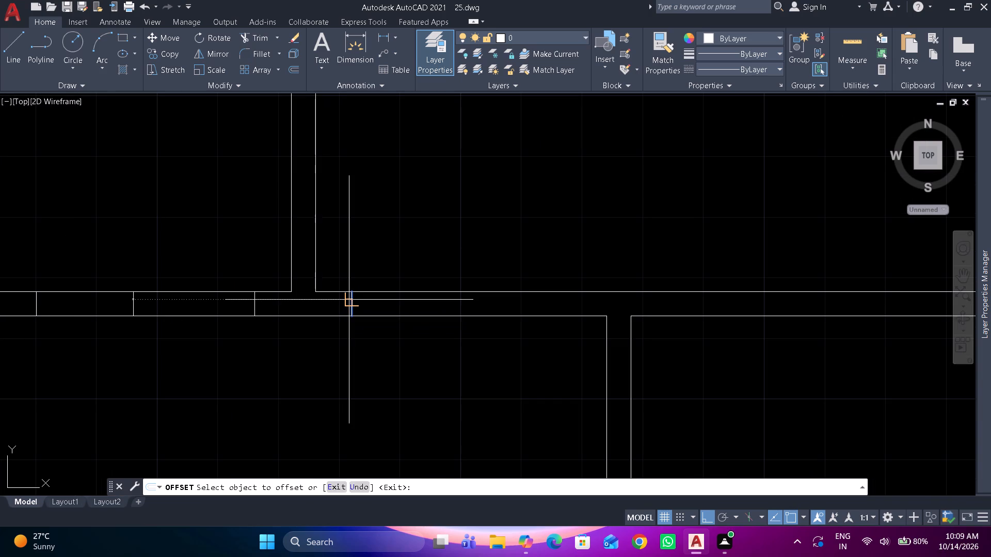
left_click(549, 229)
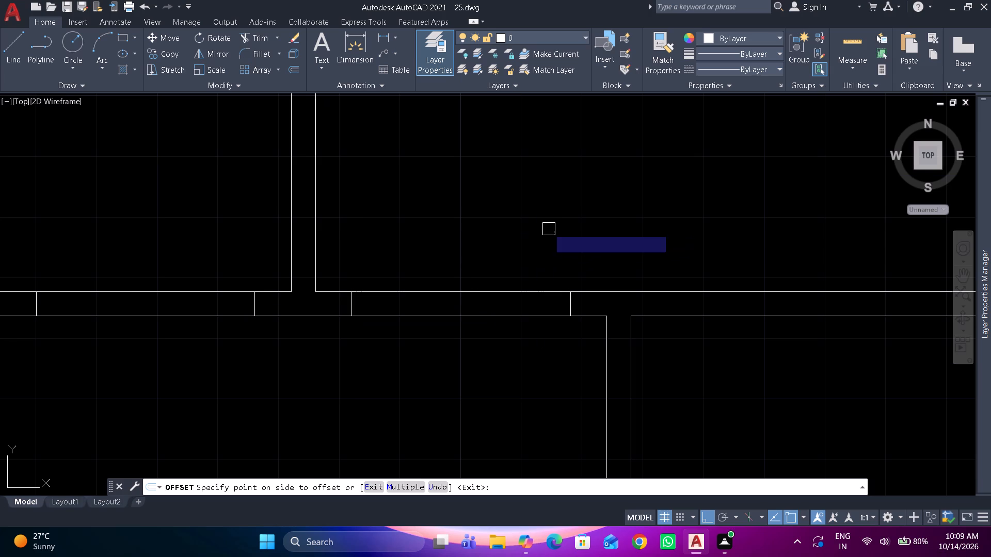
key("space")
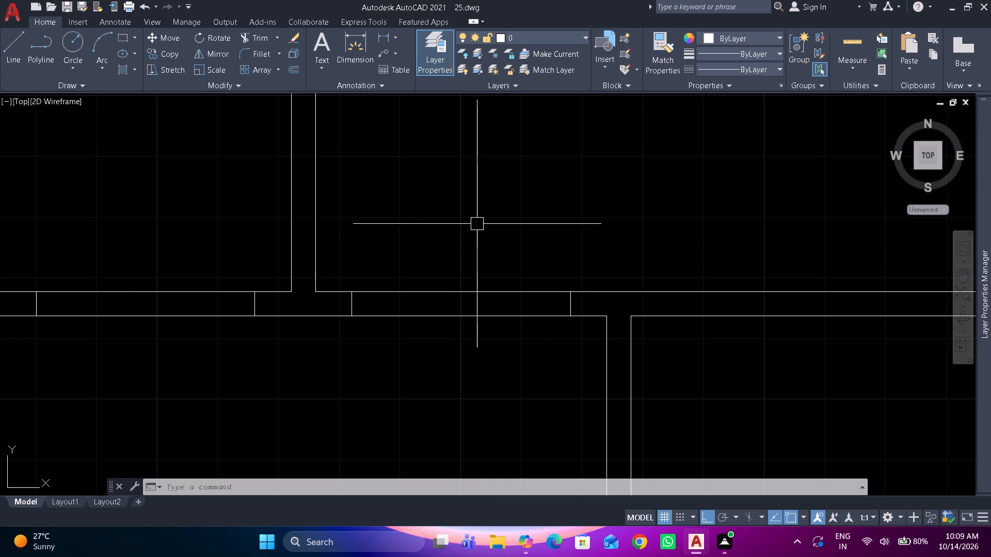
Trim the horizontal partition's two faces between each pair of jamb lines to open both 3' doorways.
type("tr")
key("space")
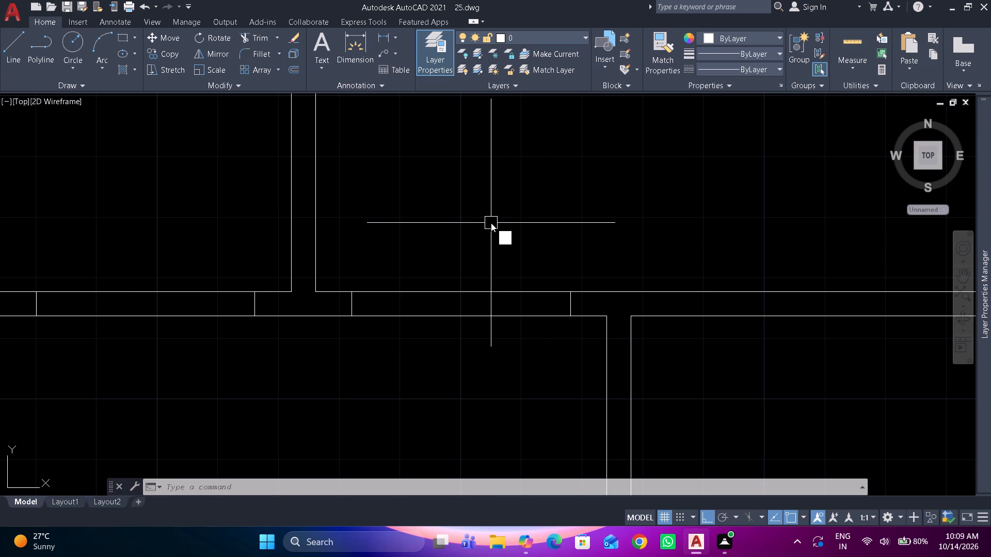
left_click(491, 223)
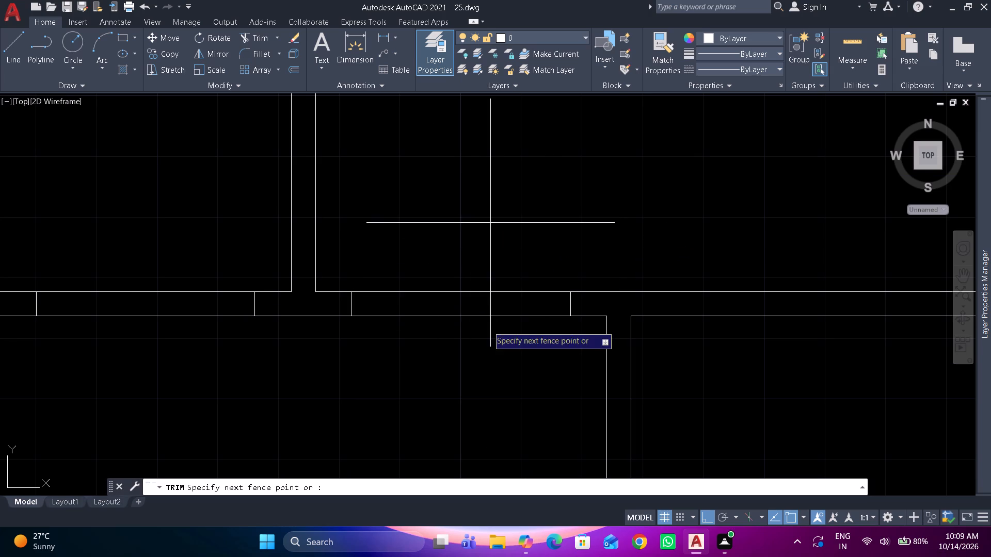
left_click(483, 342)
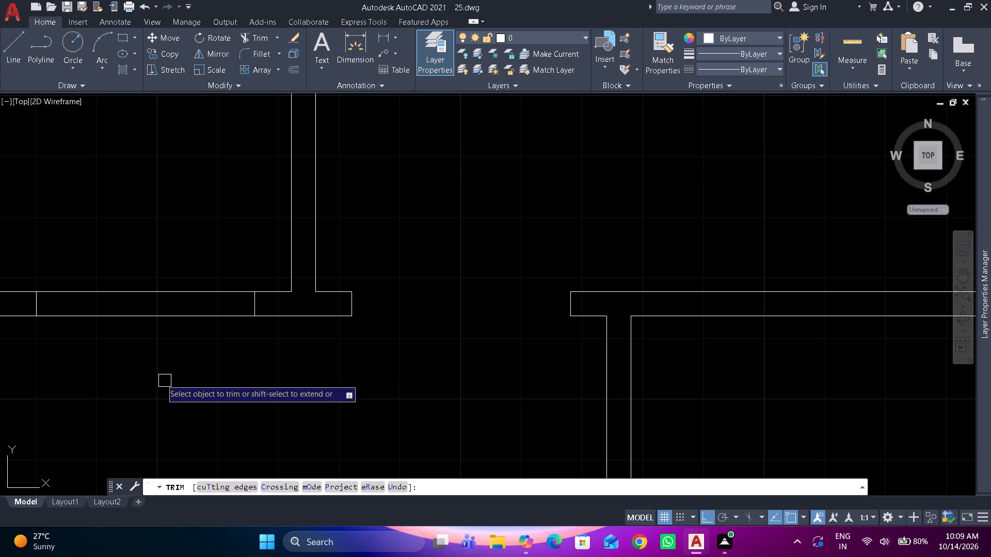
left_click(183, 226)
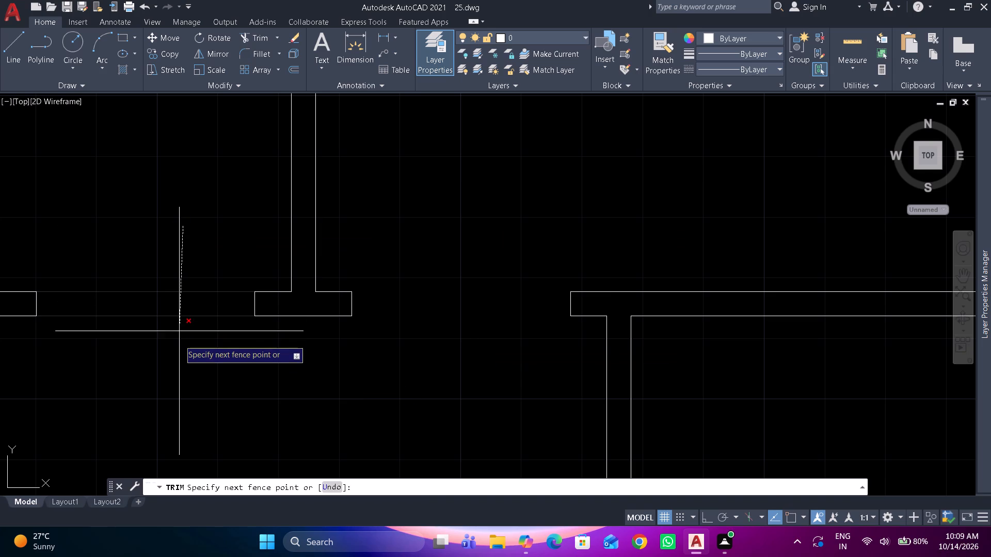
left_click(179, 342)
key("space")
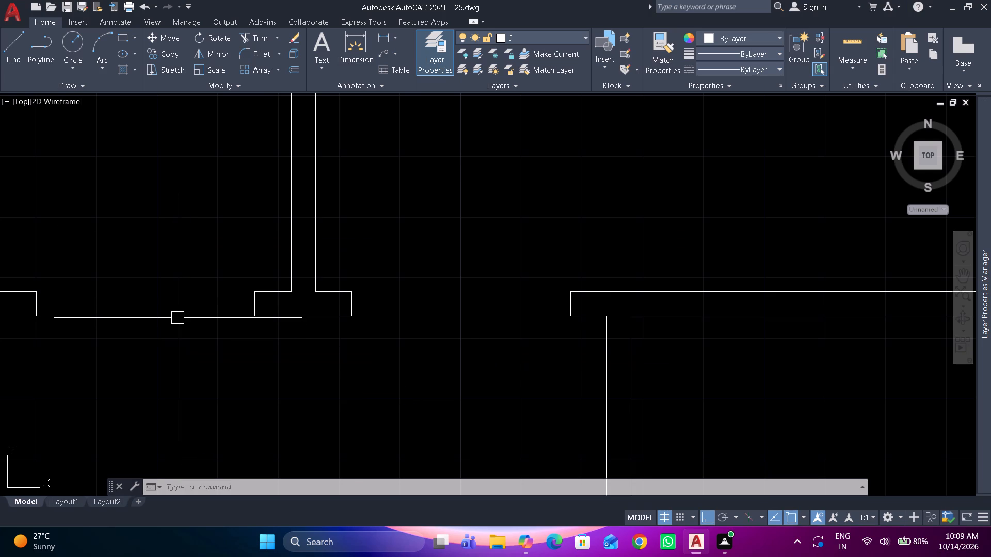
scroll(178, 318, "down", 1)
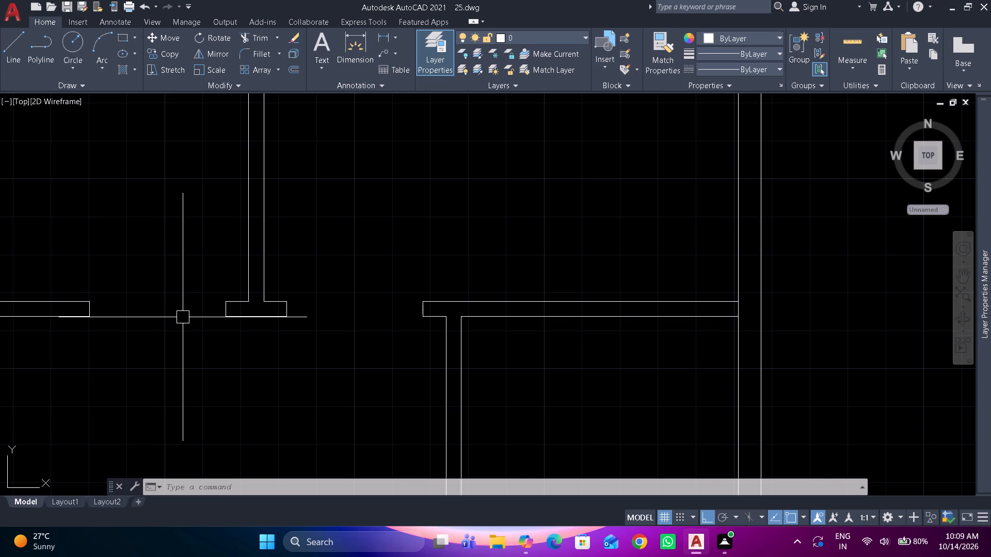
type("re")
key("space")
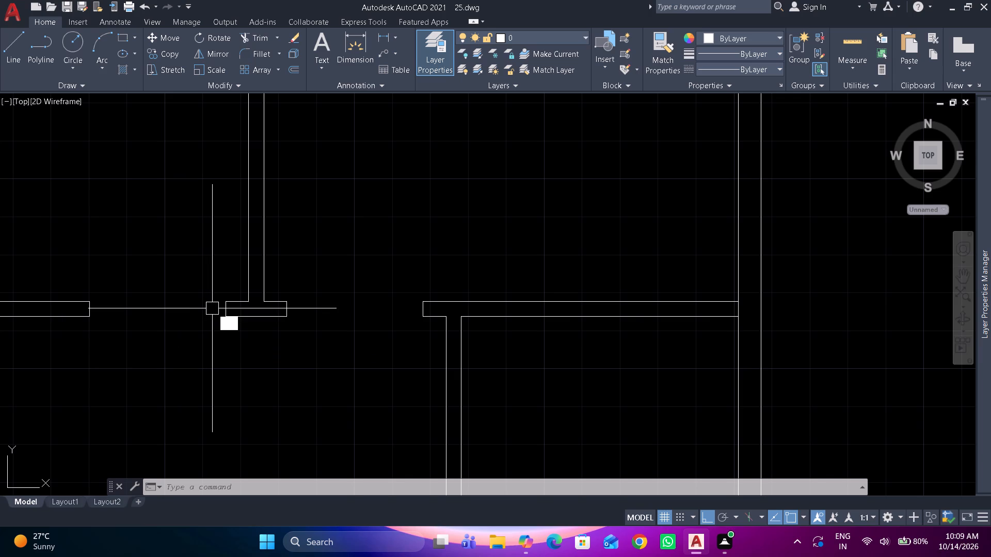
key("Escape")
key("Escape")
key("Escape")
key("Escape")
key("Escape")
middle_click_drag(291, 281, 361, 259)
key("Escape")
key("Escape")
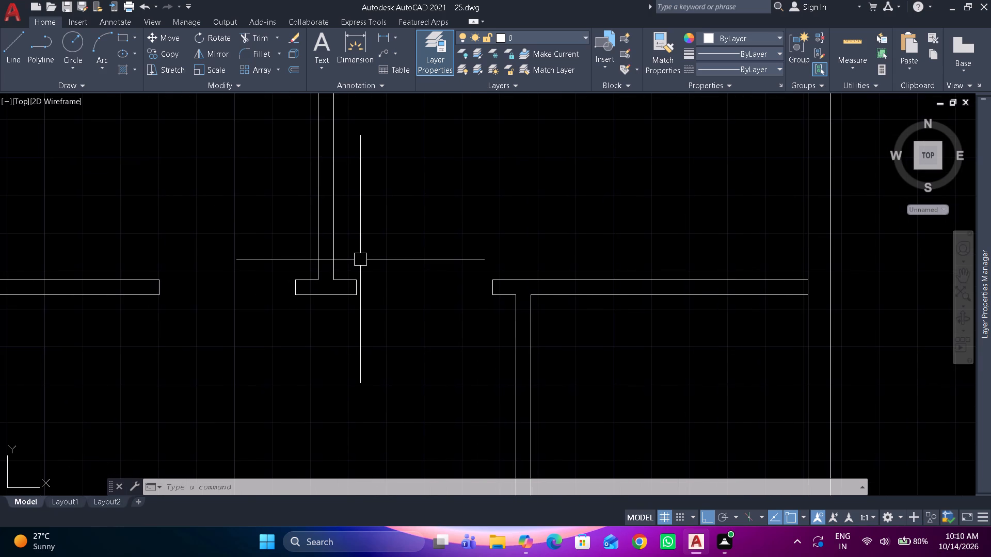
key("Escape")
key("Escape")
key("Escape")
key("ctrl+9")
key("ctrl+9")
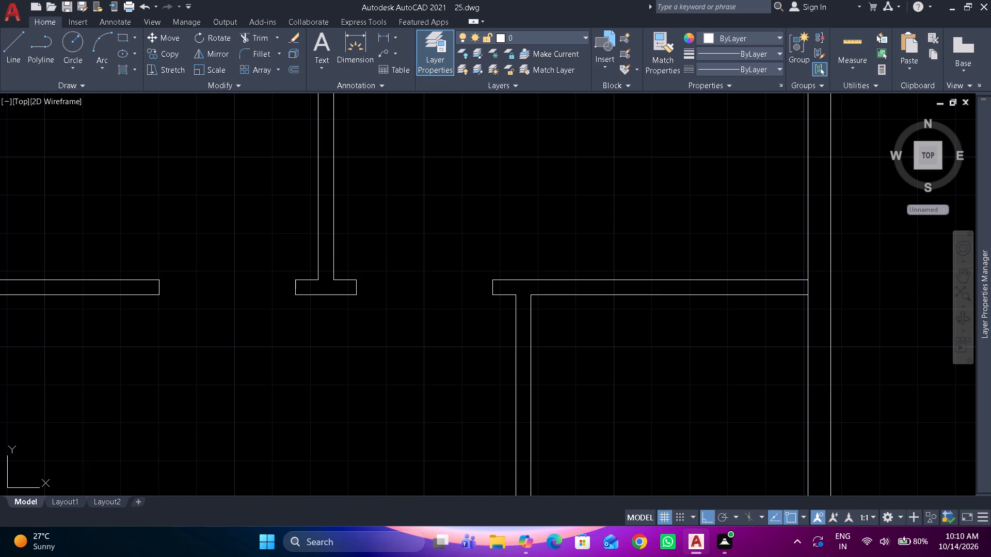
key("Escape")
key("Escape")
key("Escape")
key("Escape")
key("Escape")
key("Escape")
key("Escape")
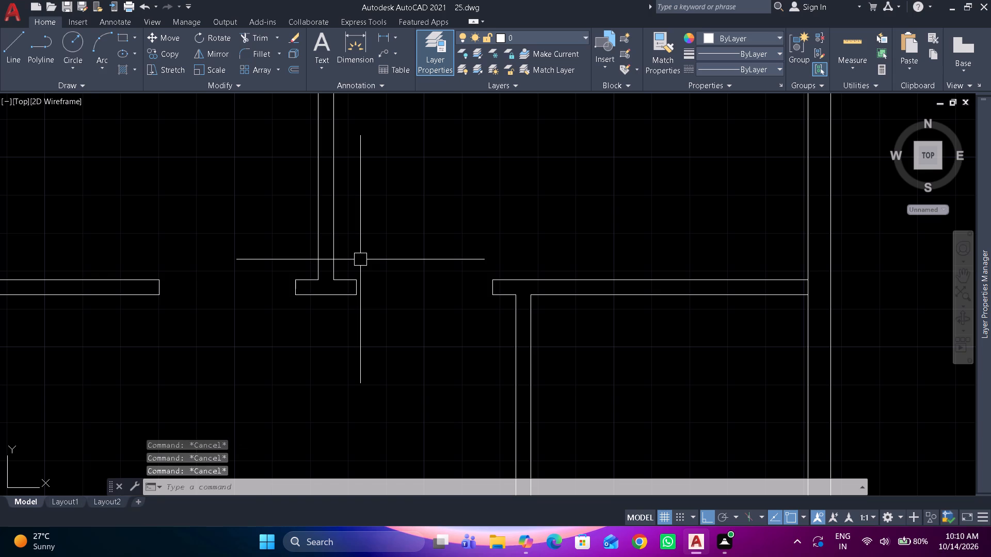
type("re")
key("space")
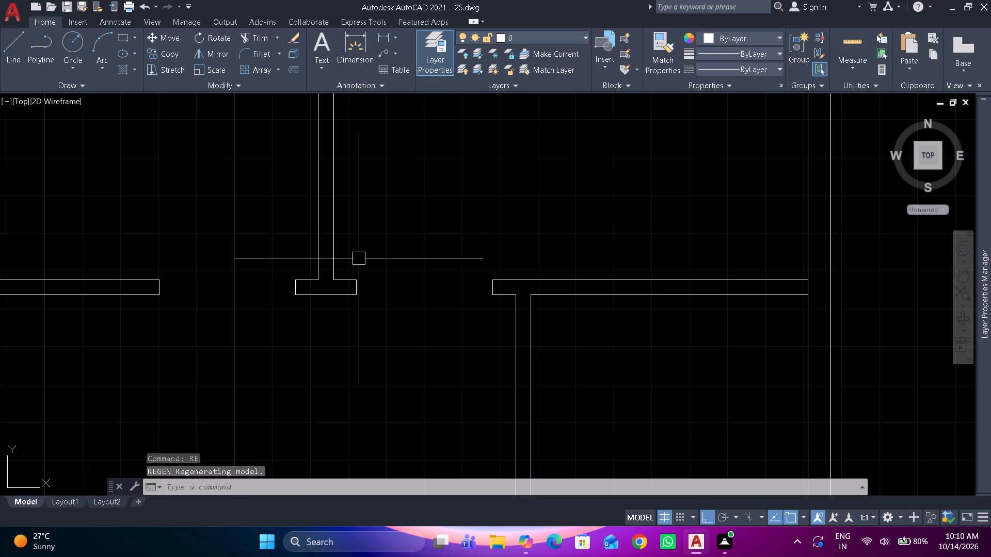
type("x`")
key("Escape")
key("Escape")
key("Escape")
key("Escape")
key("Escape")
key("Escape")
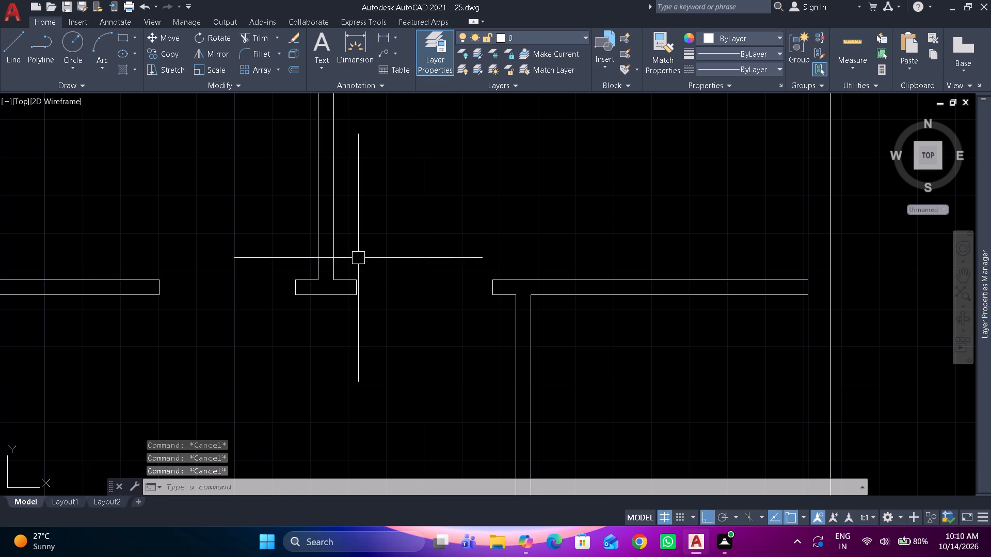
Extend the inner face line of the upper-left small room's vertical partition up to the upper face of the horizontal partition.
type("z e")
key("space")
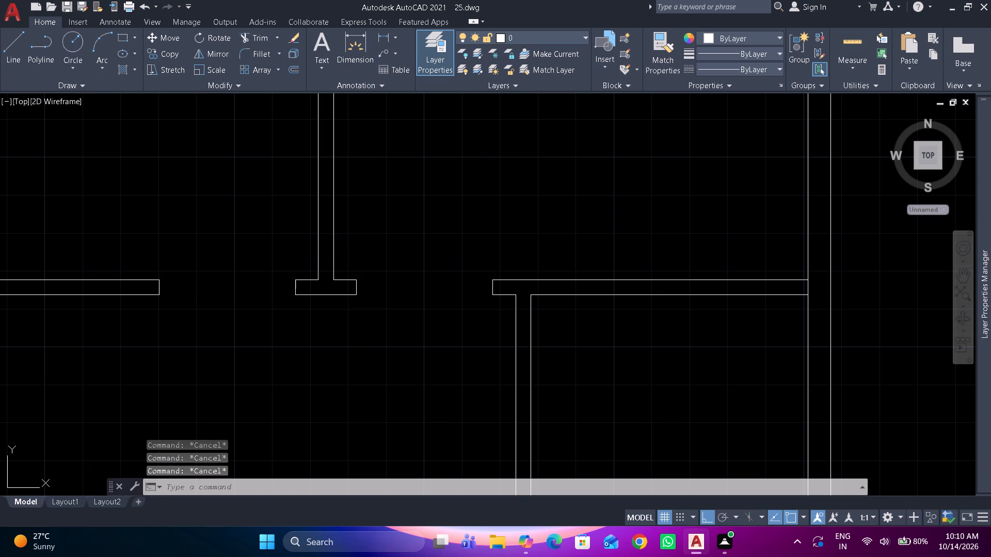
key("Escape")
key("Escape")
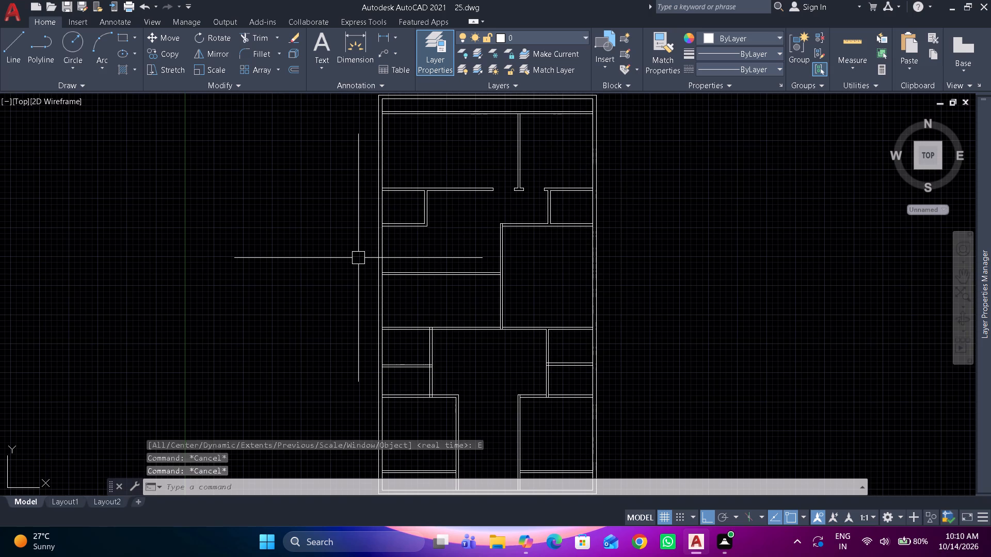
key("Escape")
key("Escape")
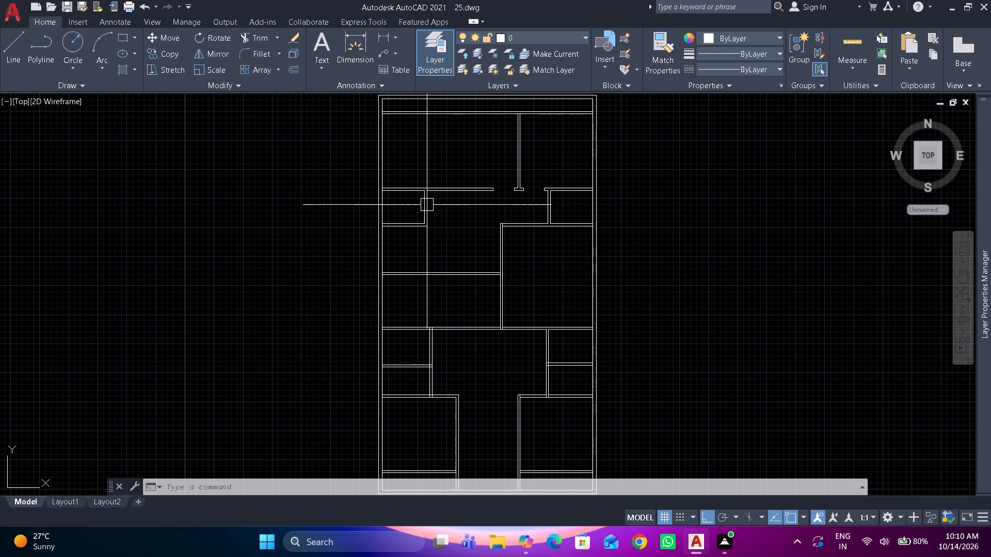
scroll(425, 202, "up", 4)
middle_click_drag(421, 190, 421, 267)
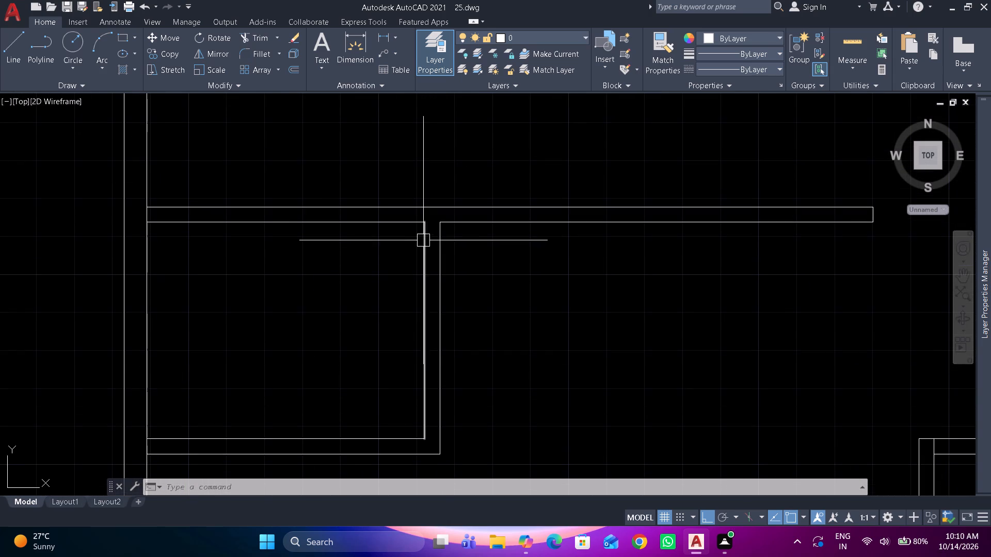
type("ex")
key("space")
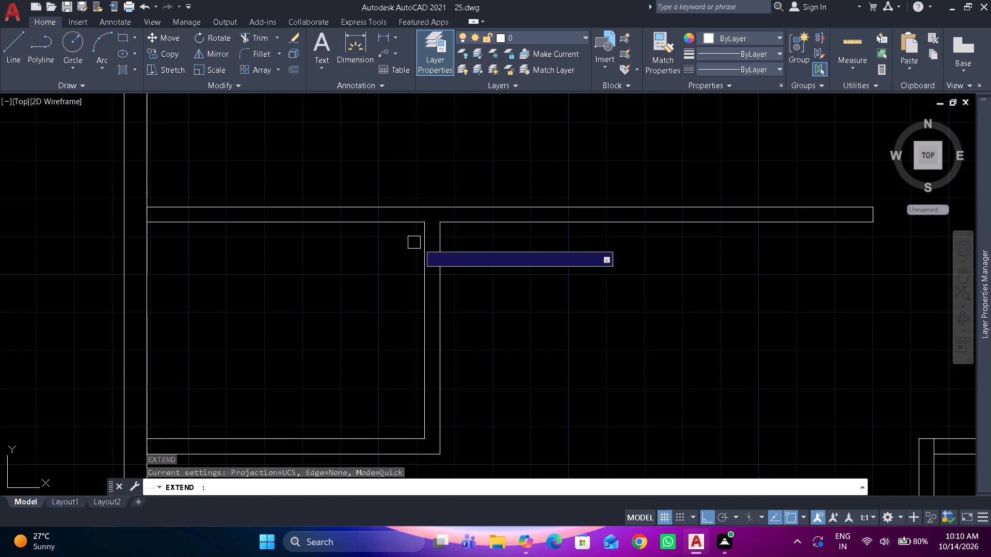
left_click(420, 243)
key("space")
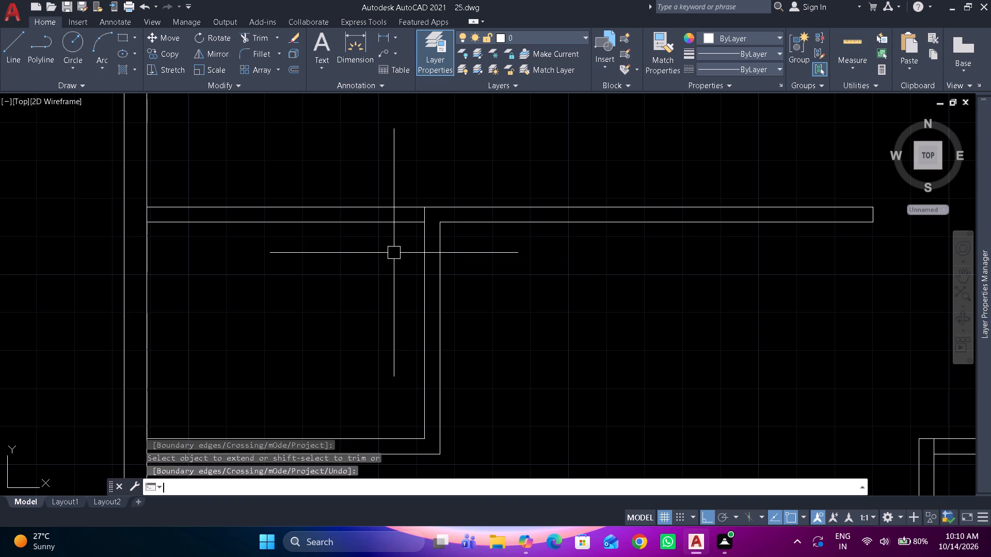
Offset the extended partition line 2'6" into the upper-left small room to mark the door width.
type("2'6\"")
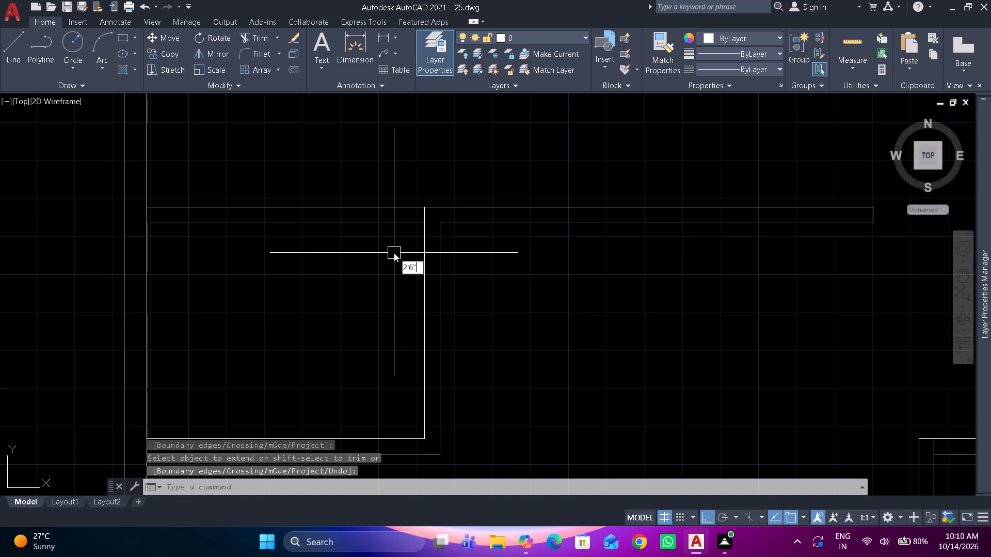
key("space")
scroll(394, 253, "up", 1)
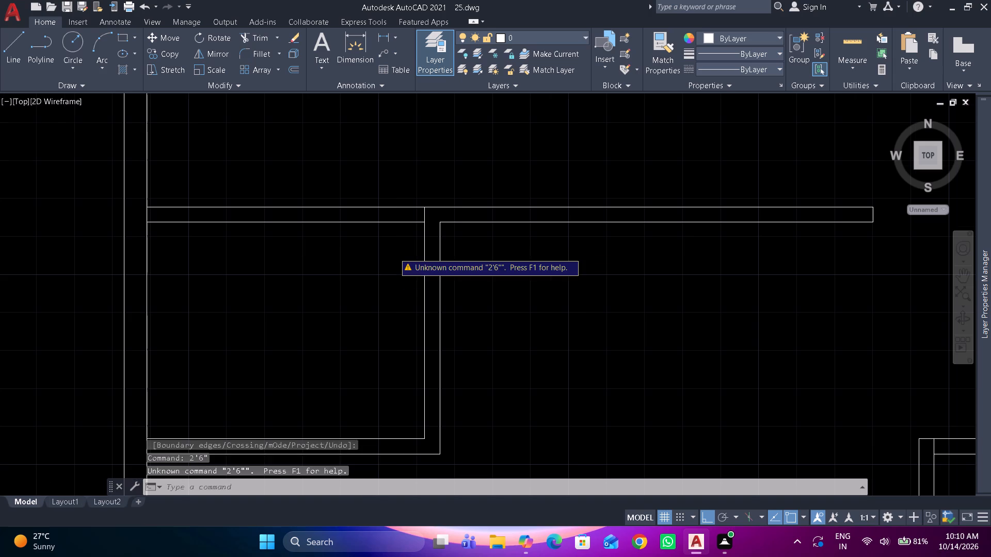
type("o")
key("space")
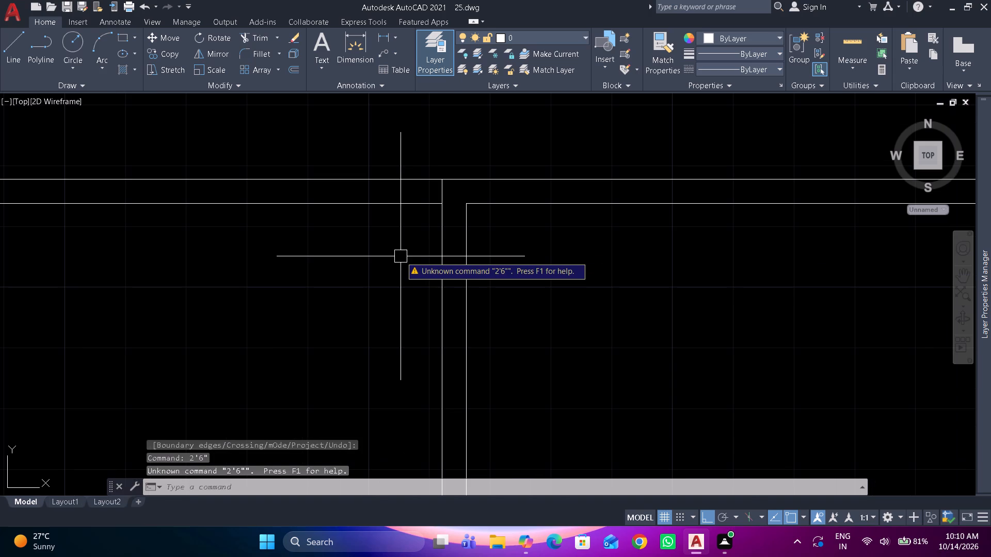
type("2'6\"")
key("space")
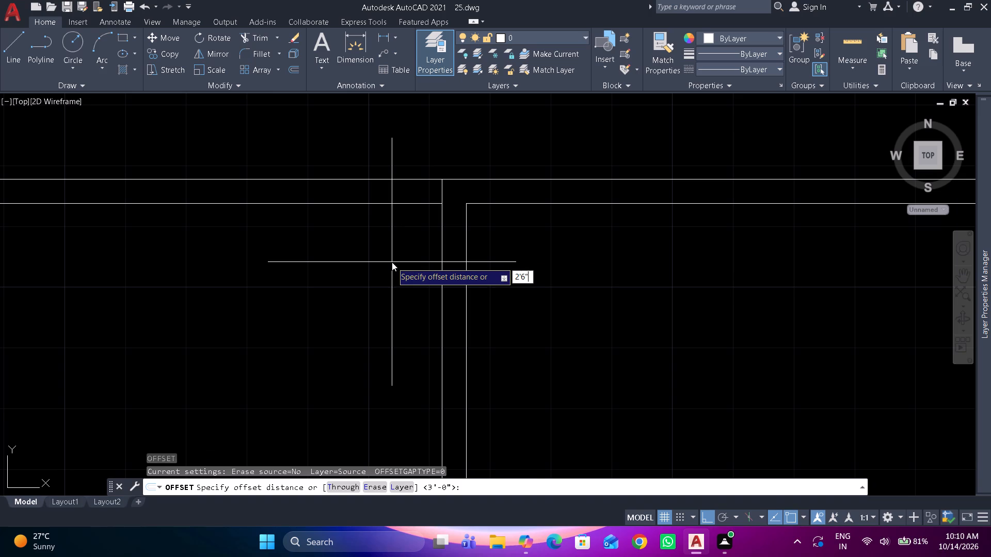
left_click(445, 248)
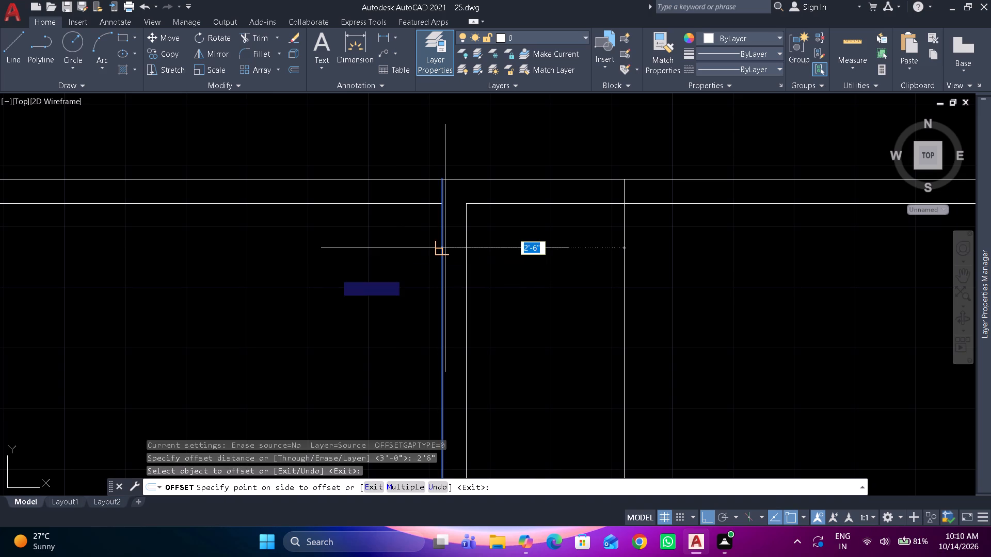
left_click(299, 285)
key("space")
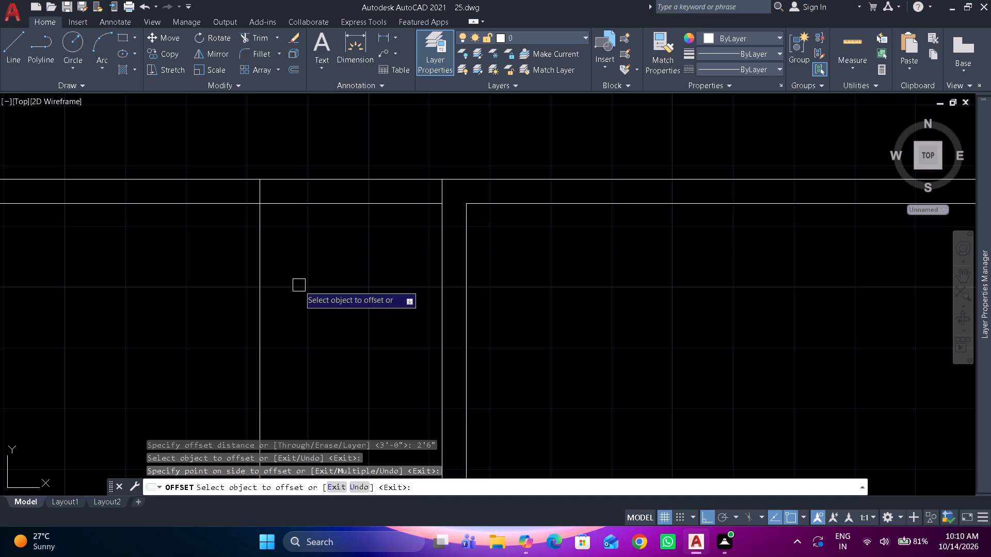
Trim the offset line below the horizontal partition and both partition faces between the jambs to open the 2'6" doorway.
type("tr")
key("space")
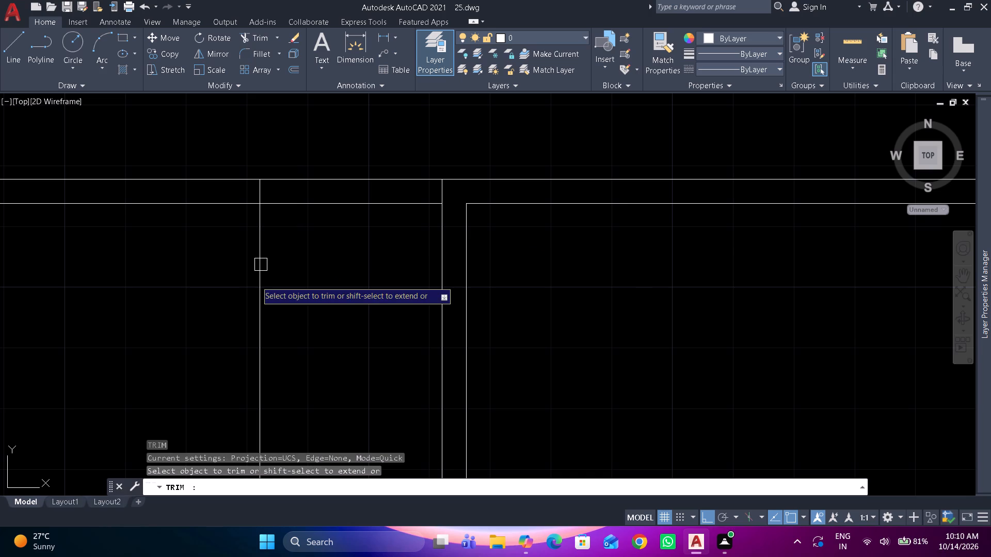
left_click_drag(220, 256, 300, 250)
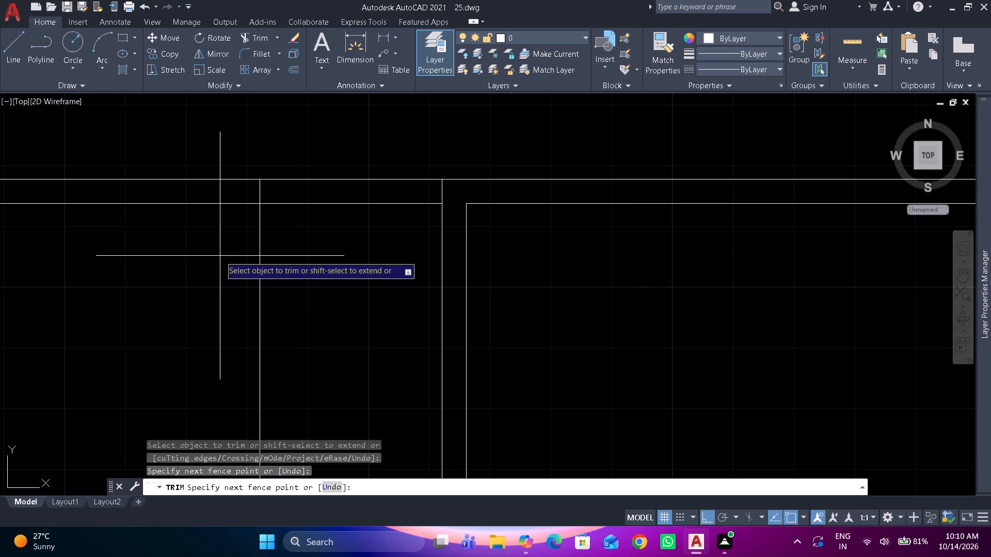
left_click_drag(300, 250, 327, 139)
key("space")
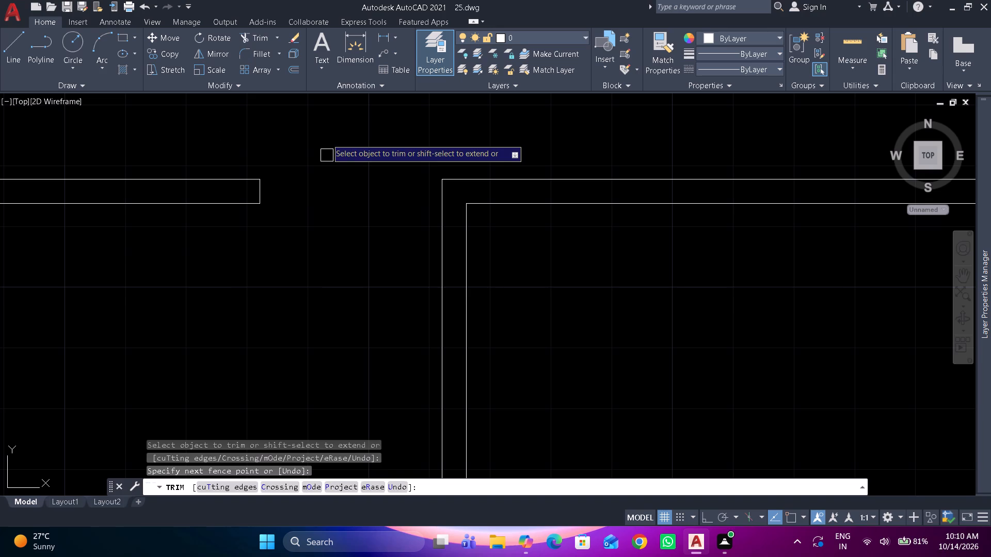
Join the two upper-face segments of the horizontal partition below the upper-right small room, across the vertical partition's base.
scroll(330, 147, "down", 3)
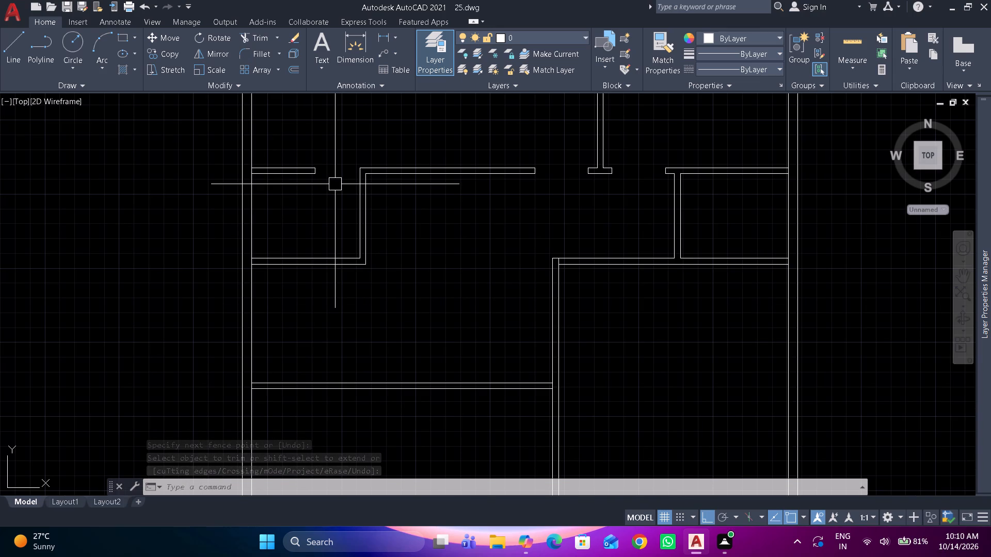
scroll(687, 274, "up", 2)
middle_click_drag(690, 225, 684, 233)
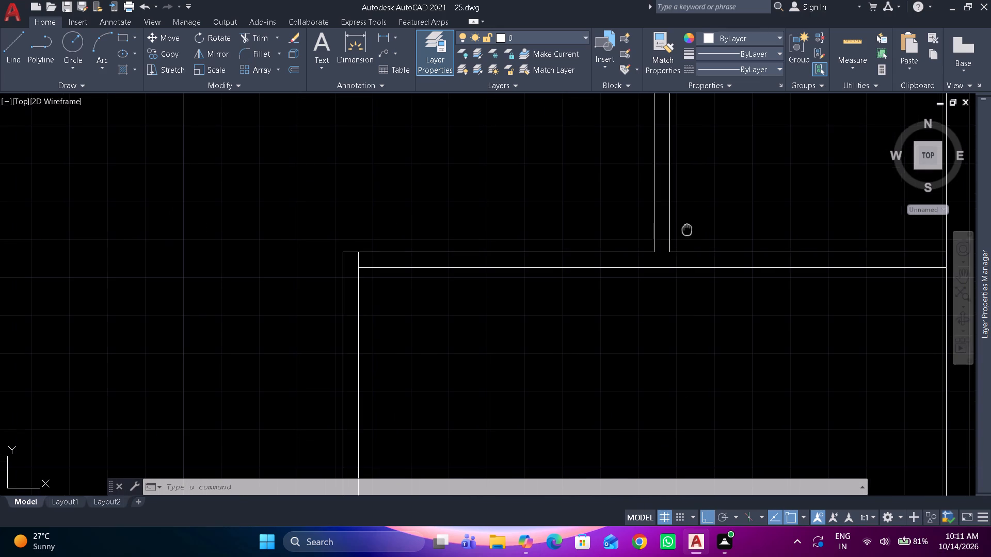
middle_click_drag(684, 233, 658, 269)
scroll(656, 265, "up", 1)
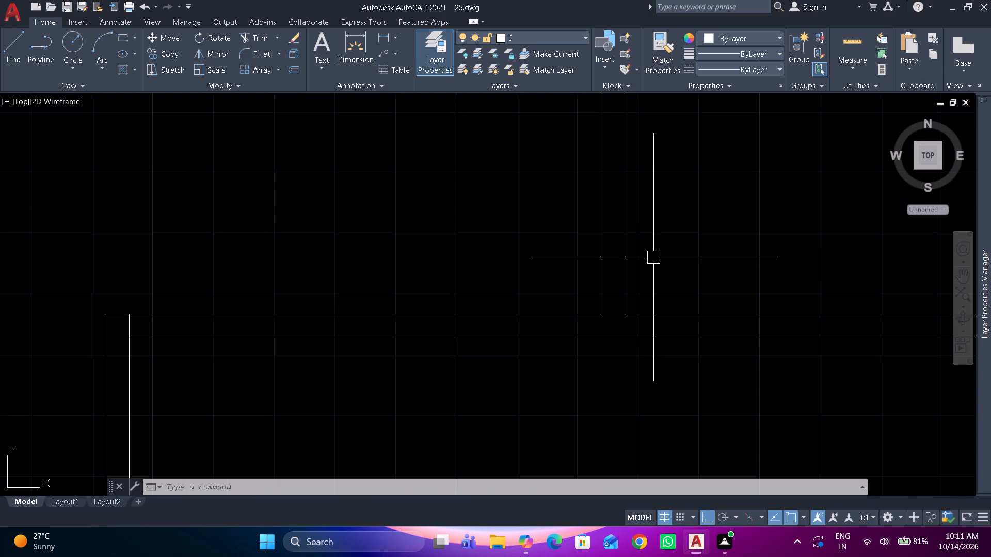
left_click(649, 310)
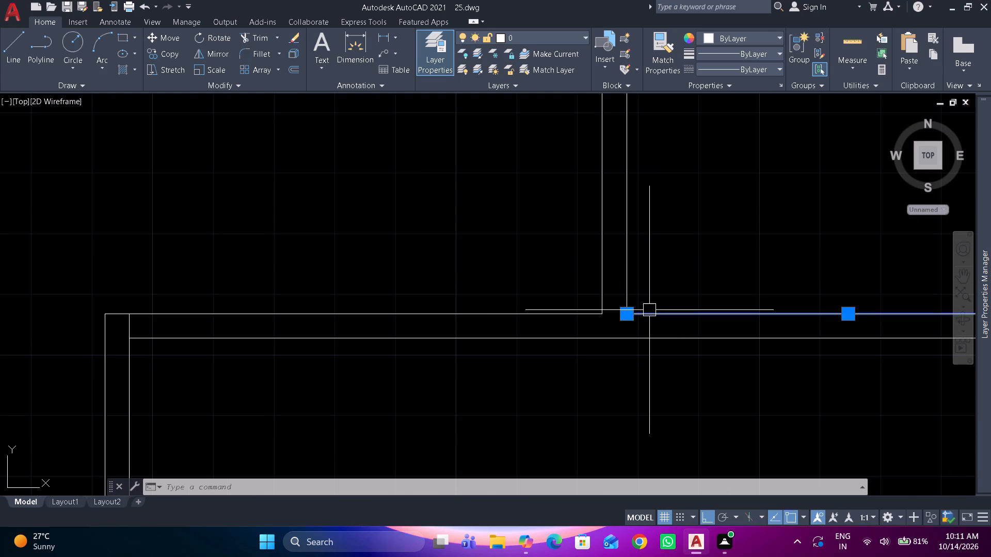
left_click(566, 316)
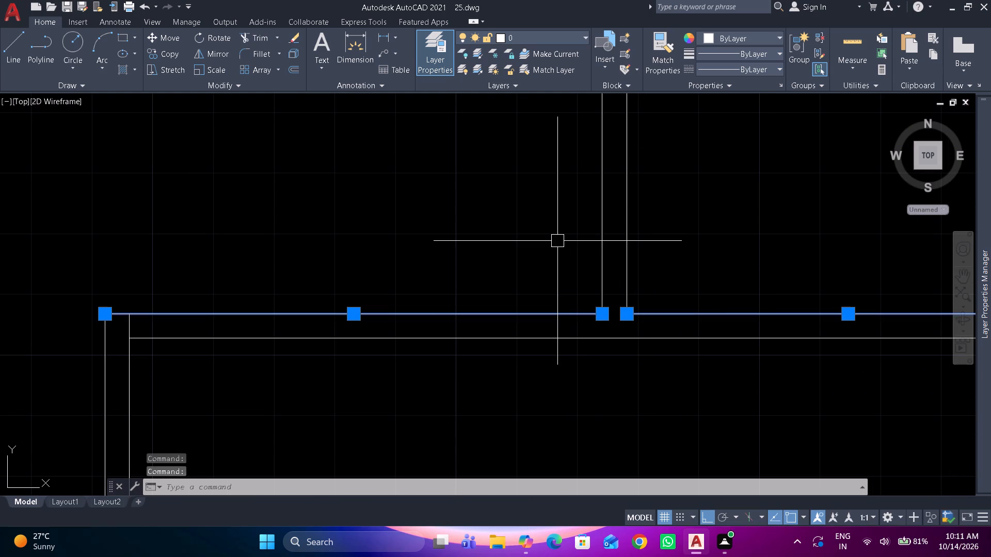
type("j")
key("space")
Offset the joined upper-face line 2'6" upward across the upper-right small room's vertical partition.
type("o")
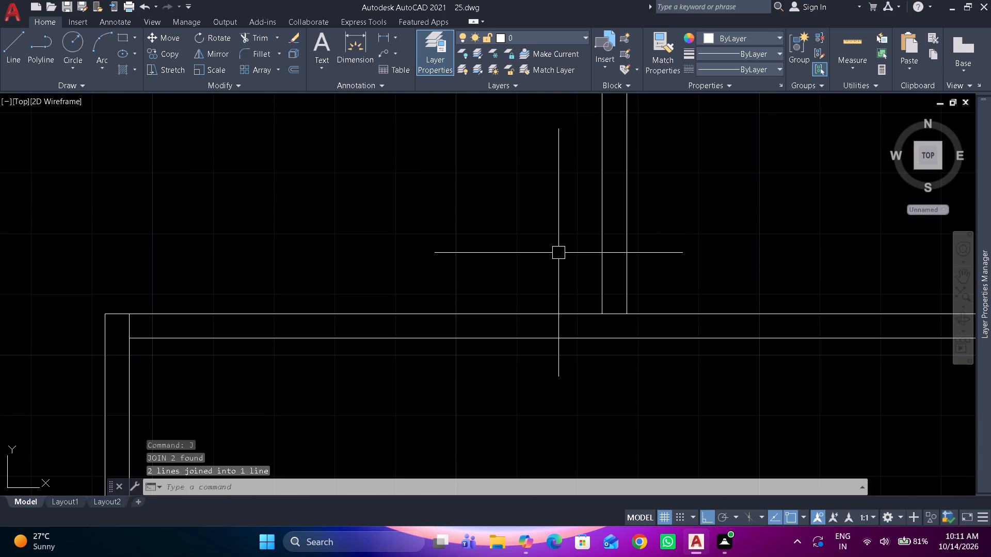
key("space")
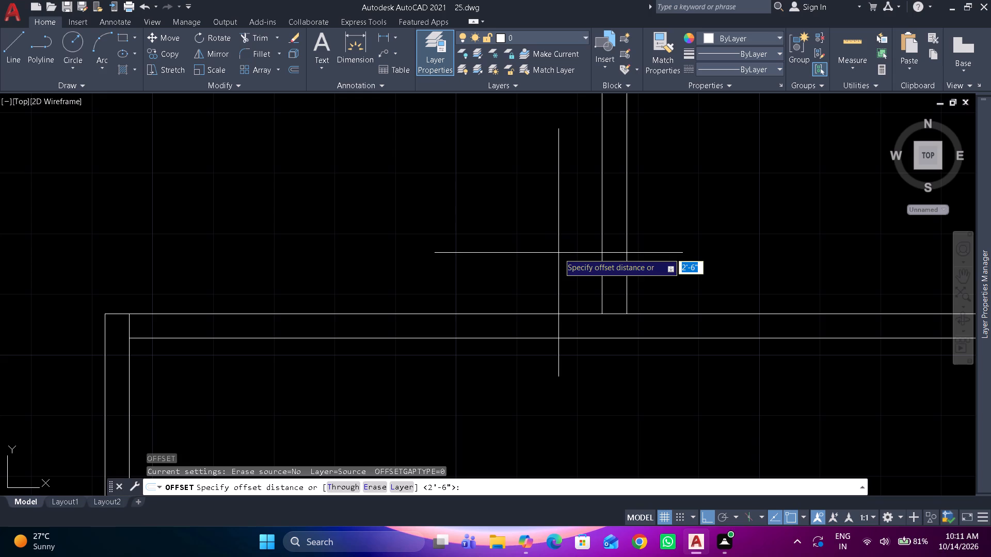
key("space")
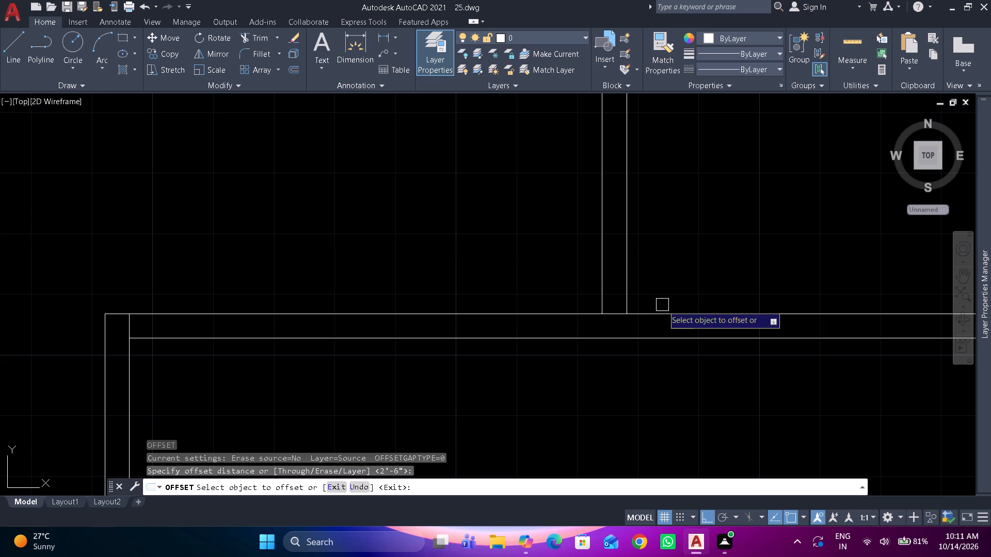
left_click(666, 310)
scroll(667, 283, "down", 1)
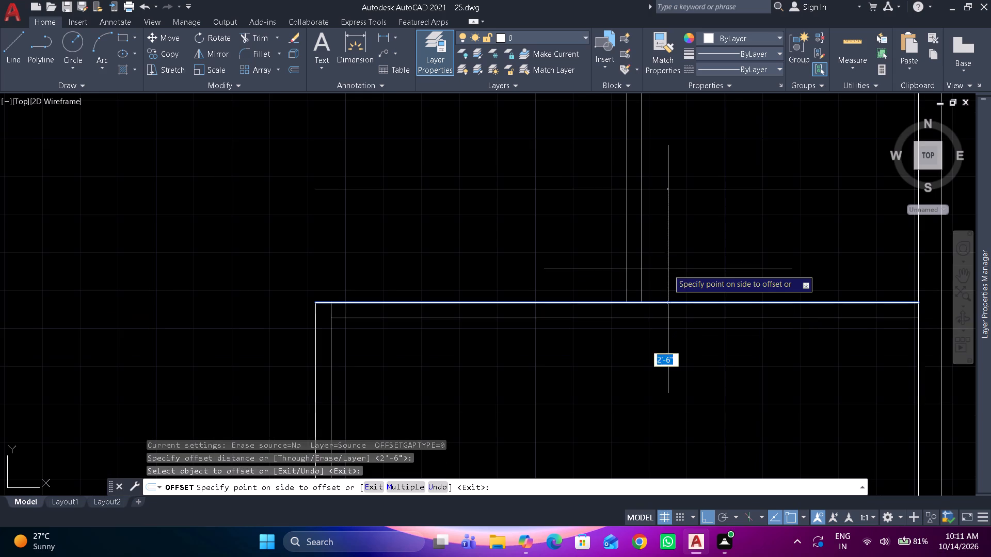
left_click(668, 254)
key("space")
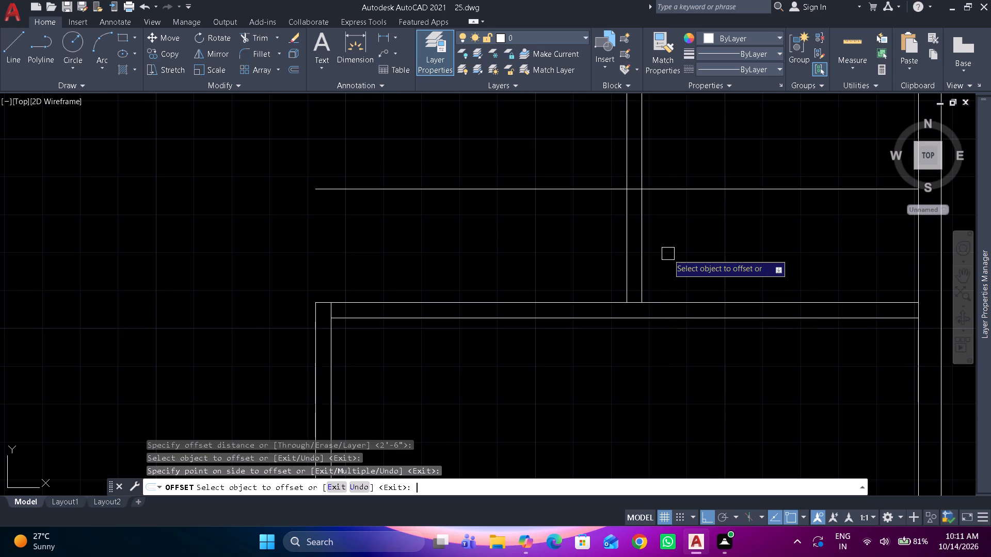
Trim the offset line outside the upper-right small room's vertical partition and both partition faces below it to open the 2'6" doorway.
type("tr")
key("space")
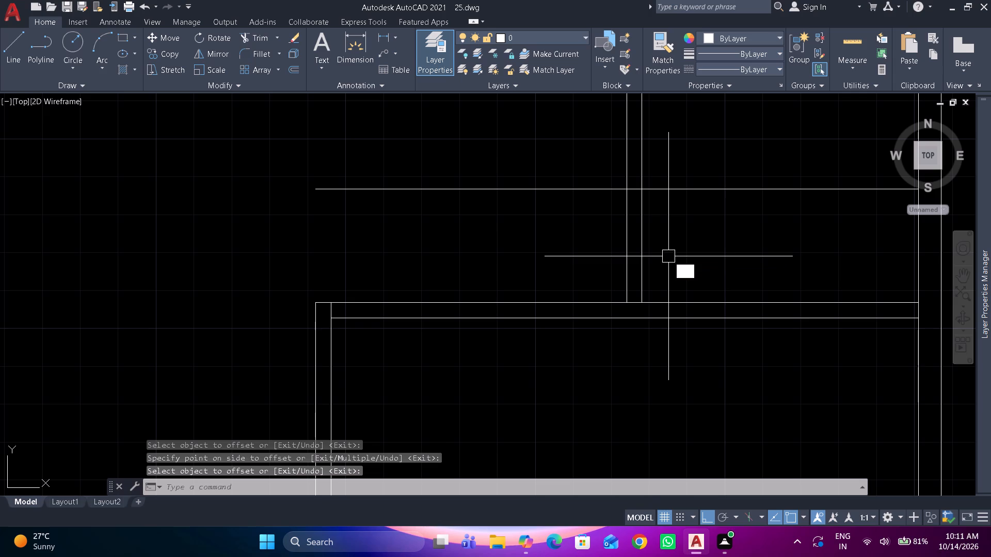
scroll(668, 254, "up", 1)
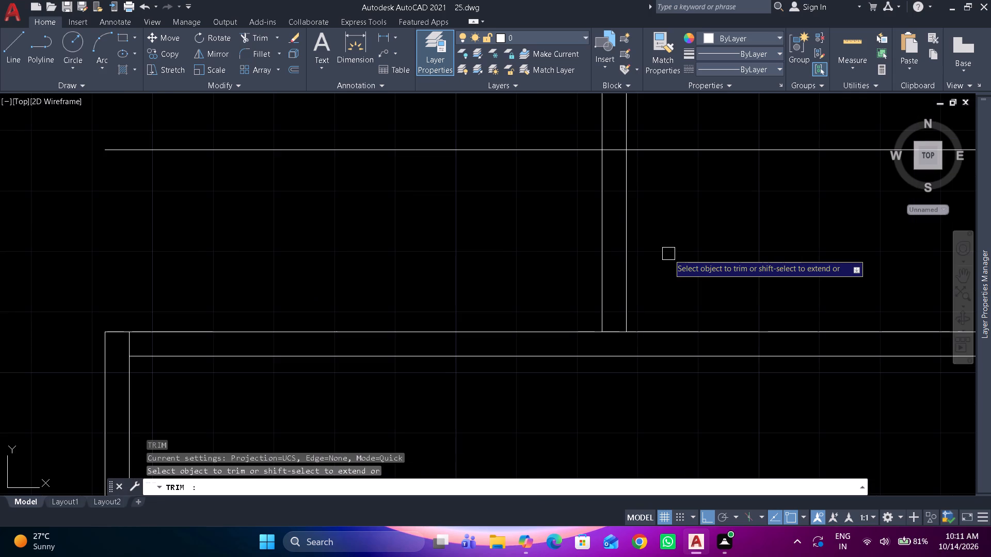
left_click_drag(568, 125, 564, 151)
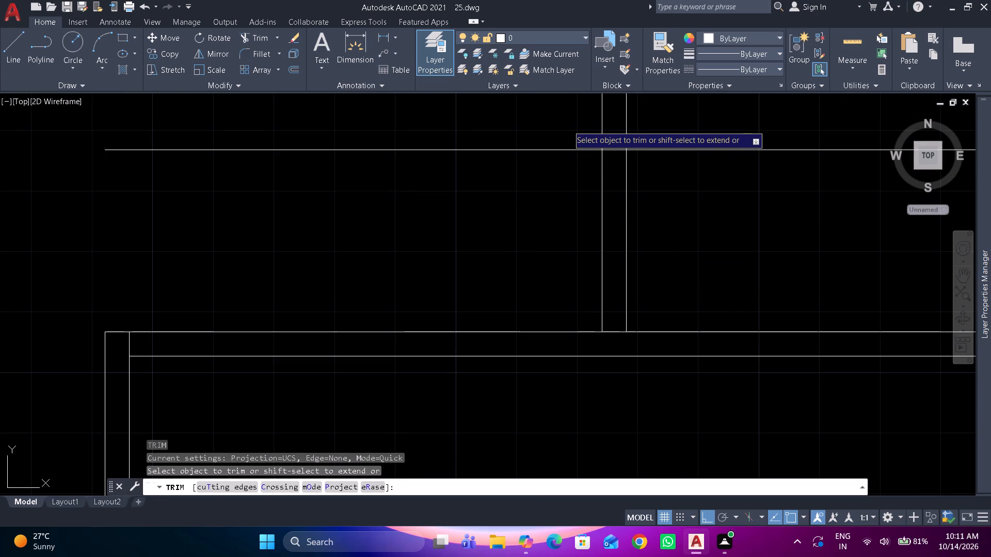
left_click_drag(564, 151, 692, 105)
key("space")
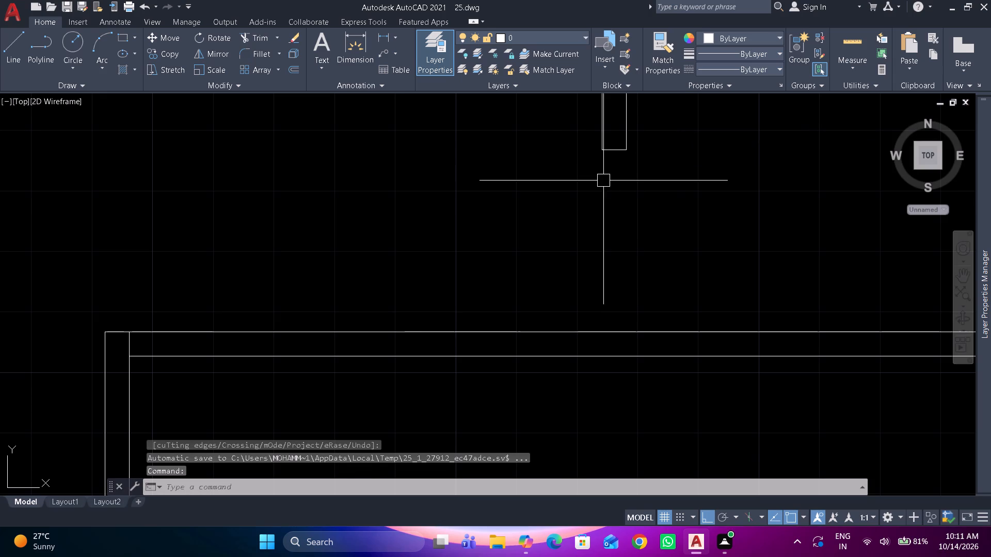
Offset the right face of the central vertical partition 3' into the right middle room to mark the door width at its top corner.
scroll(598, 186, "down", 4)
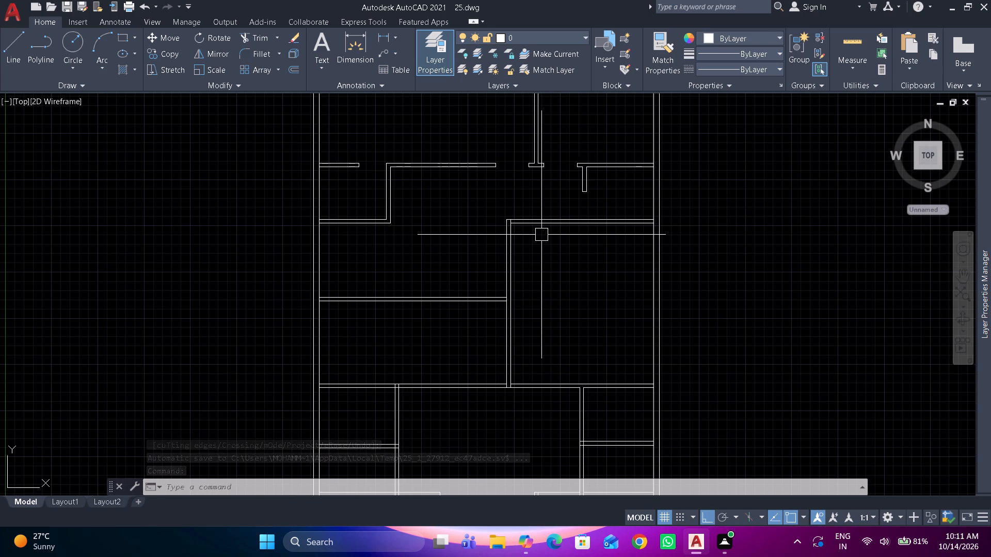
scroll(524, 238, "up", 1)
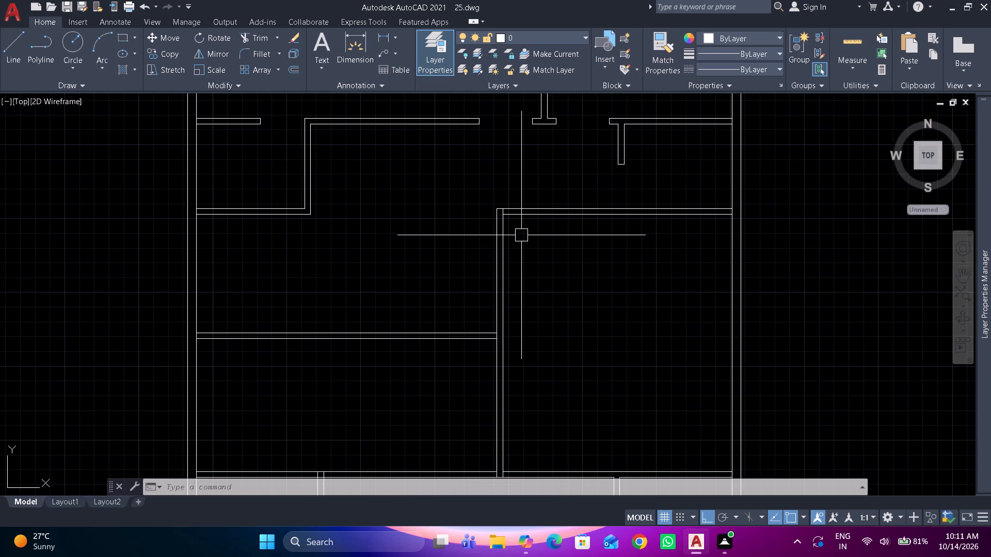
scroll(521, 235, "up", 2)
middle_click_drag(505, 243, 410, 295)
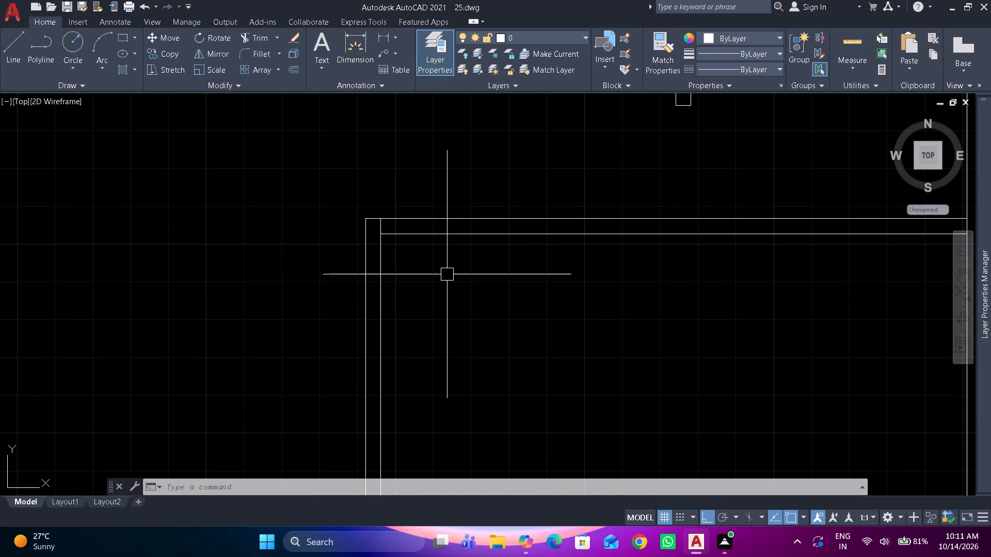
type("o 3'")
key("space")
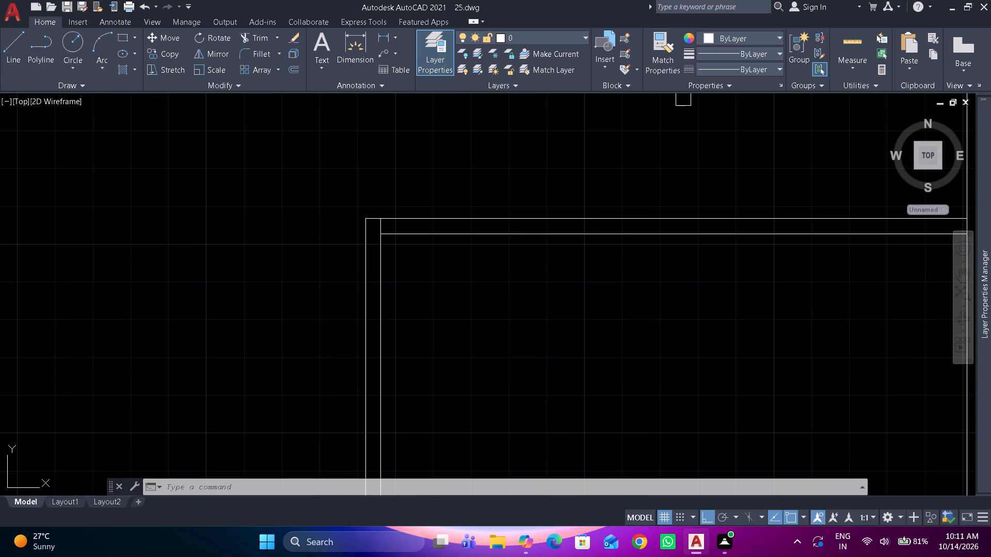
left_click(386, 267)
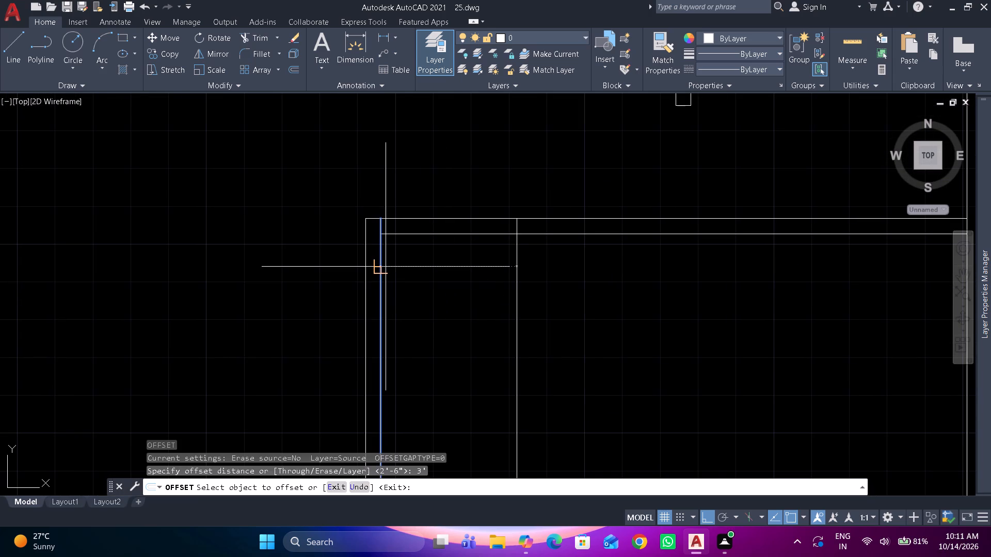
left_click(446, 264)
key("space")
Trim the offset line below the right middle room's top partition and both wall faces between the jambs to open the 3' doorway.
type("tr")
key("space")
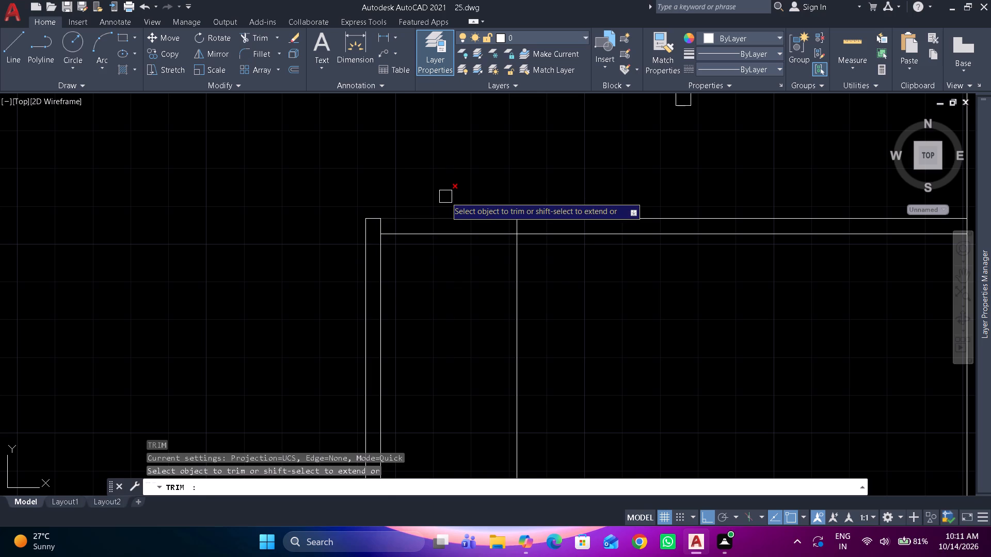
left_click_drag(445, 193, 542, 273)
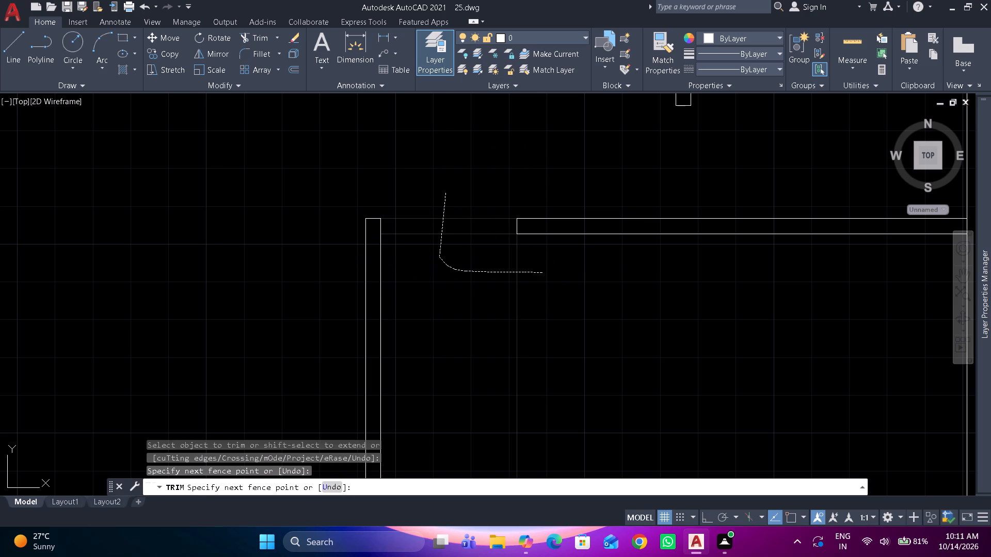
key("space")
Offset the central vertical partition's right face 6" into the right middle room to mark the first jamb in its bottom partition.
scroll(503, 284, "down", 1)
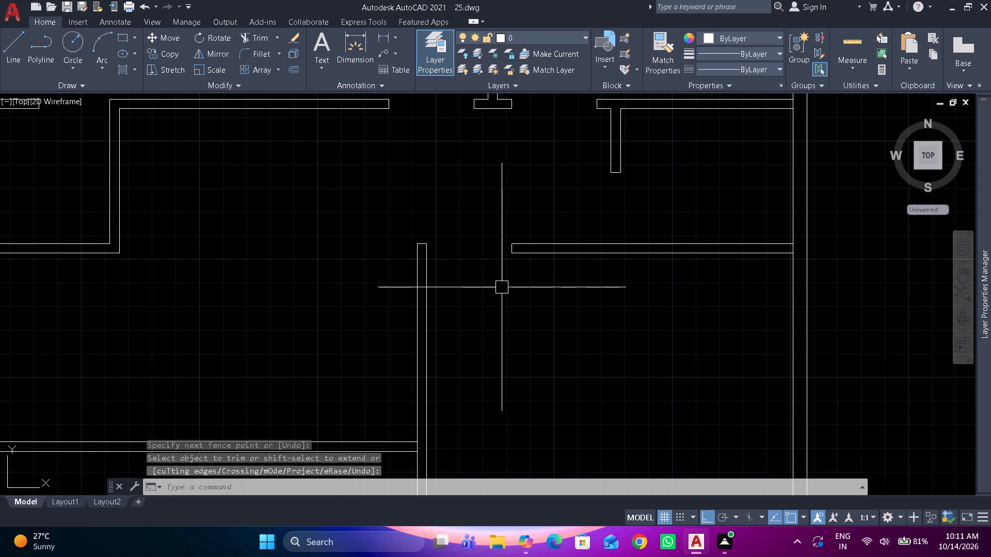
scroll(502, 289, "down", 2)
middle_click_drag(502, 293, 489, 223)
scroll(464, 365, "up", 2)
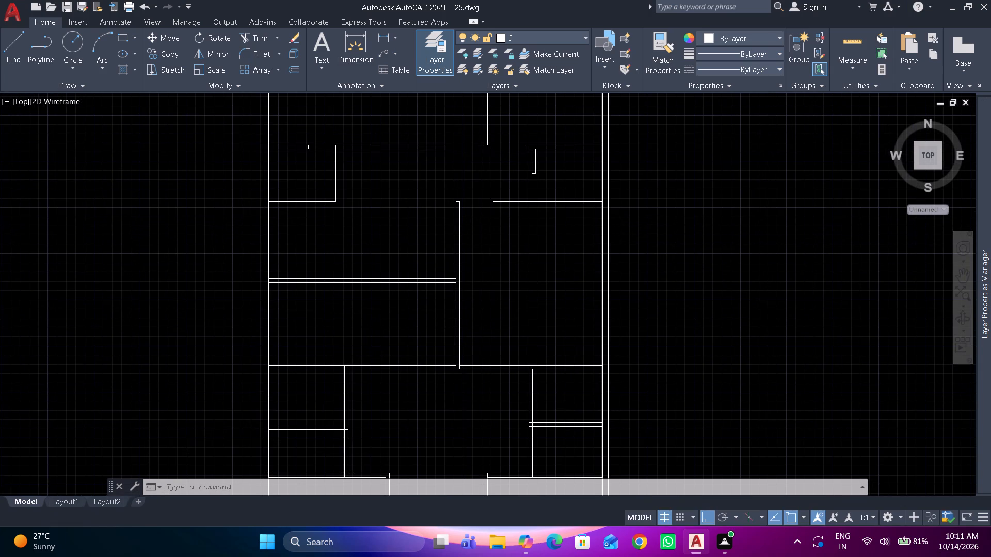
scroll(463, 370, "up", 2)
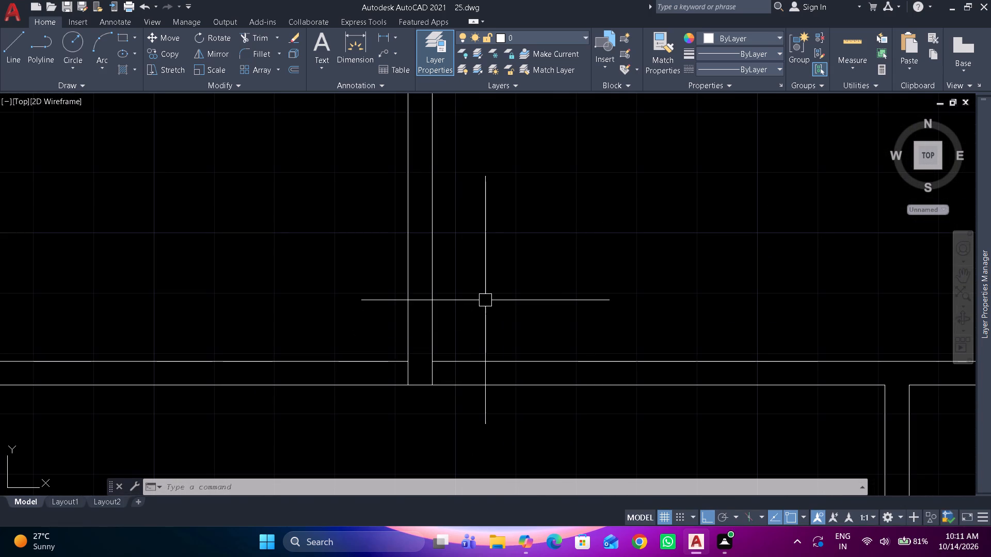
type("o 6\"")
key("space")
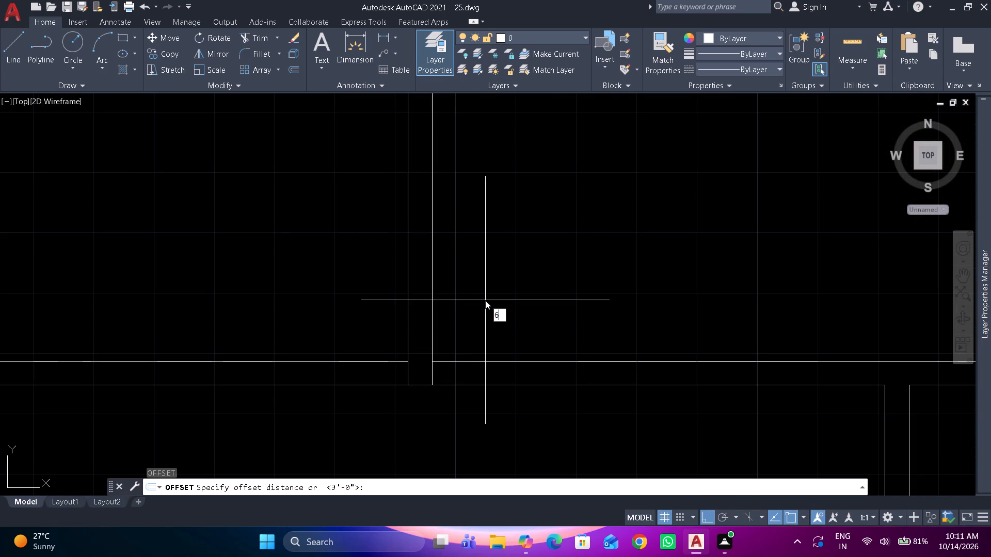
left_click(438, 318)
left_click(514, 302)
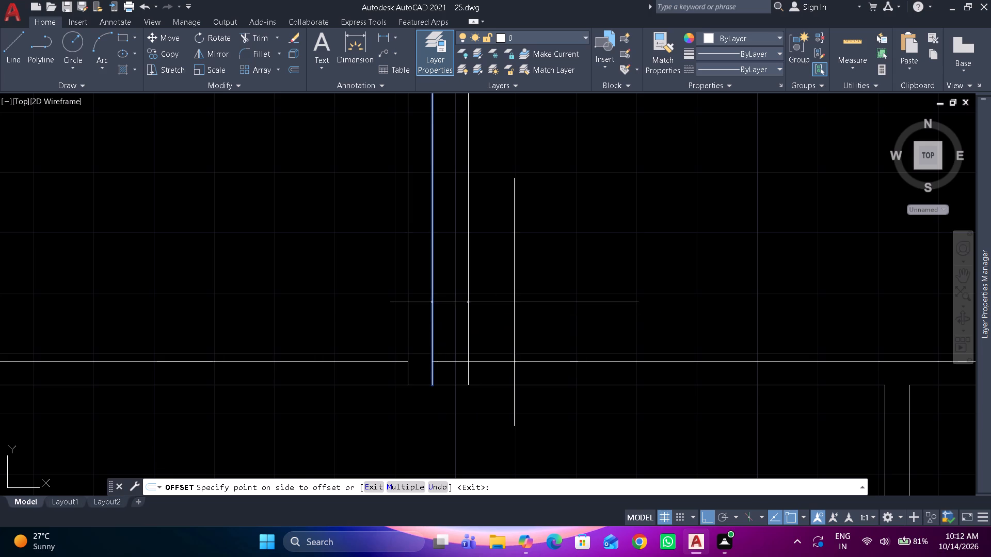
key("space")
Offset the 6" jamb line a further 3' into the right middle room to mark the second jamb.
key("space")
type("3'")
key("space")
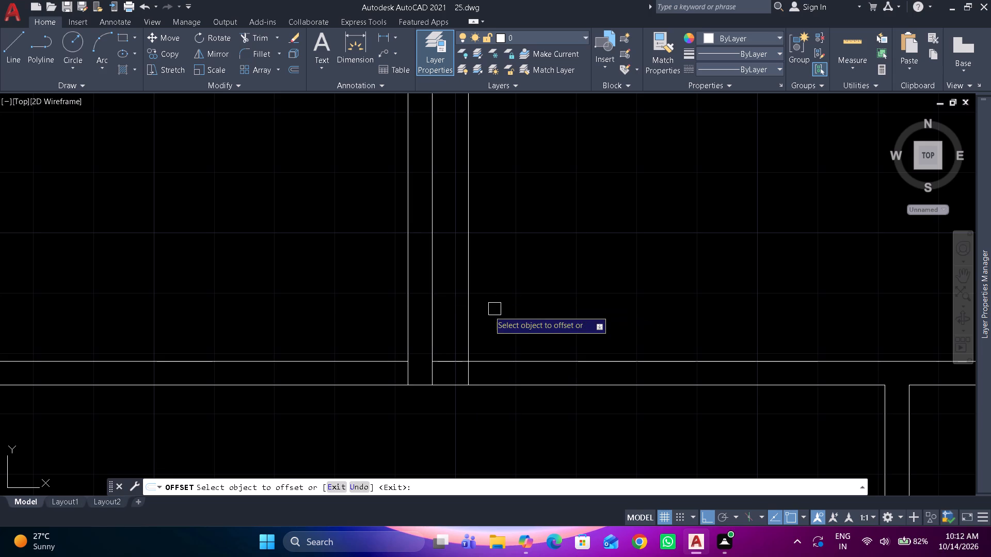
left_click_drag(473, 320, 483, 319)
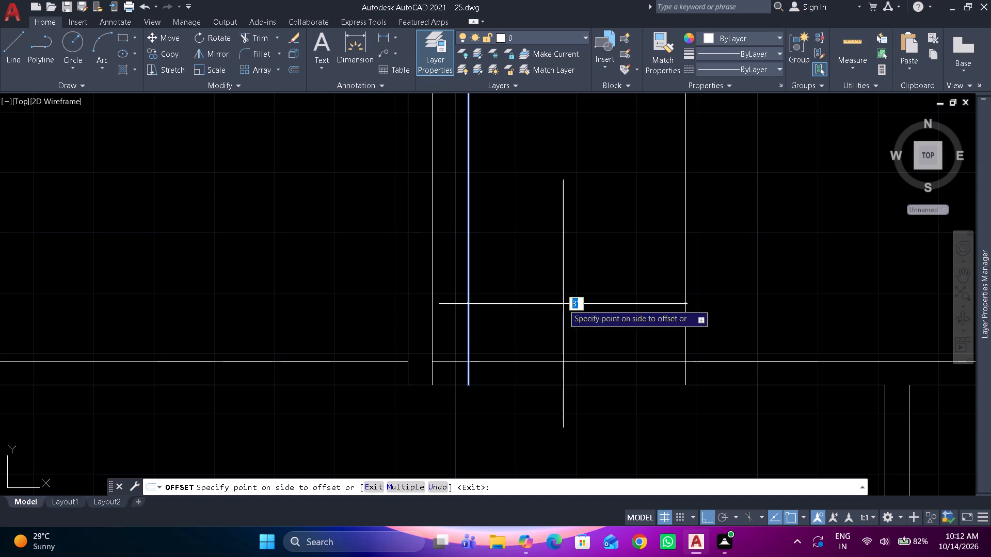
left_click(563, 304)
key("space")
Trim both jamb lines, the bottom partition faces between them and the central partition's right-face stub to open the right middle room's 3' doorway.
type("tr")
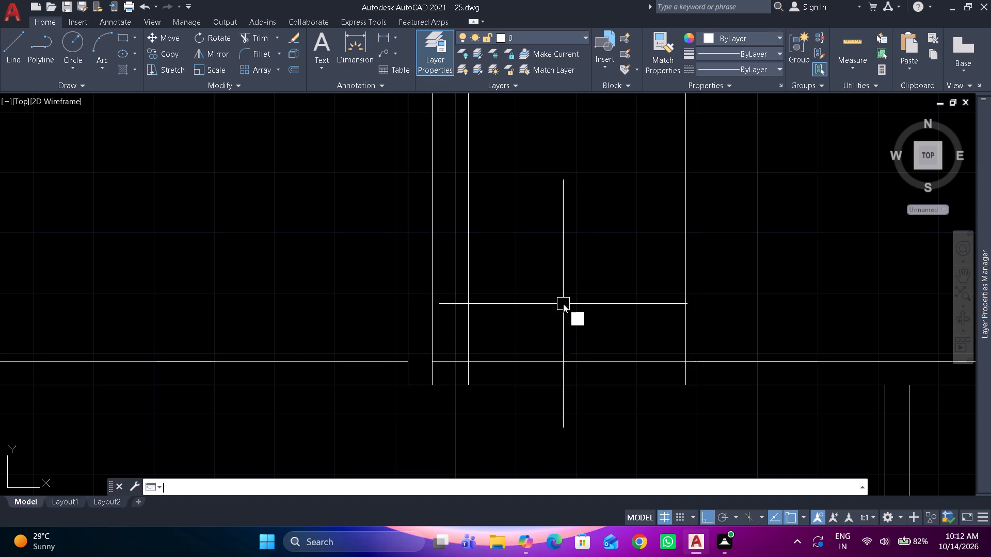
key("space")
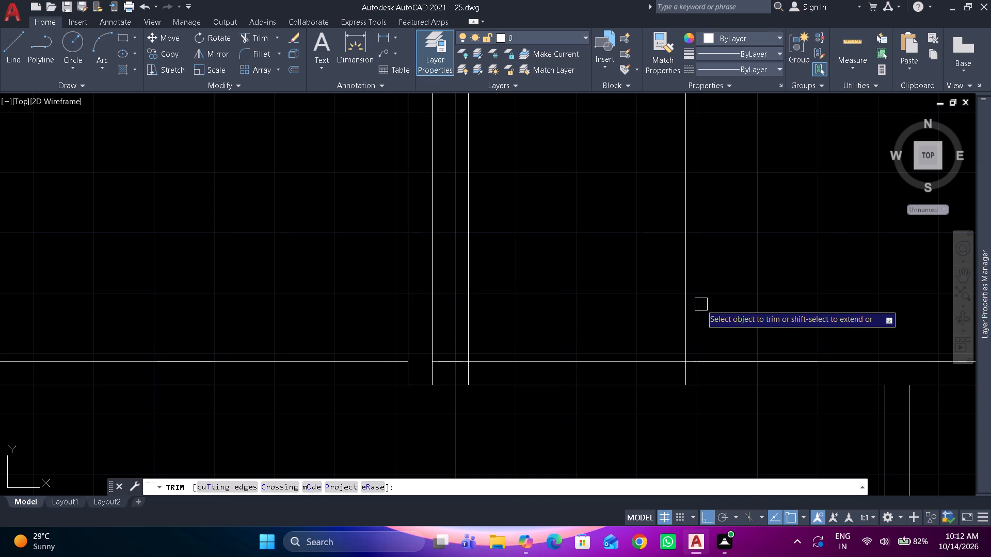
left_click_drag(706, 308, 692, 308)
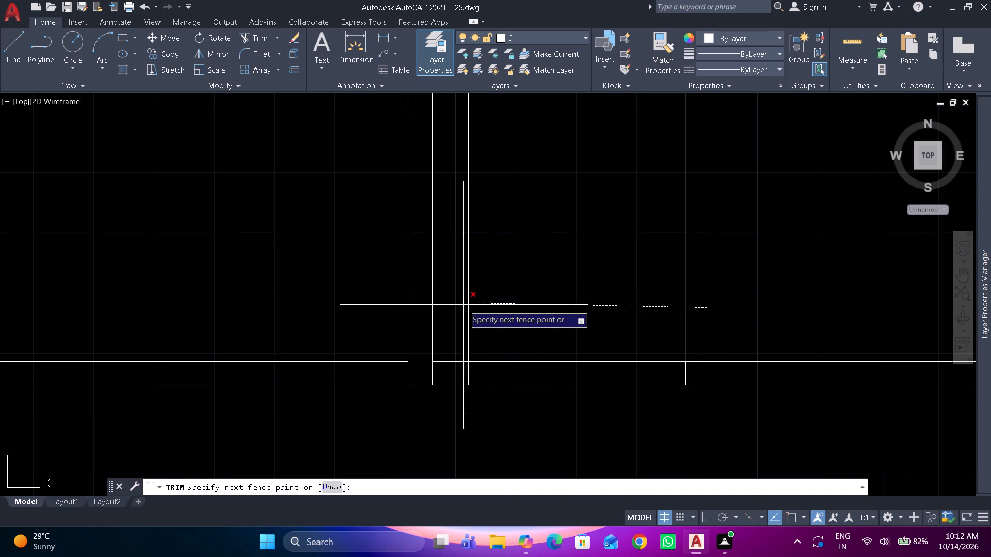
left_click(458, 305)
left_click(519, 311)
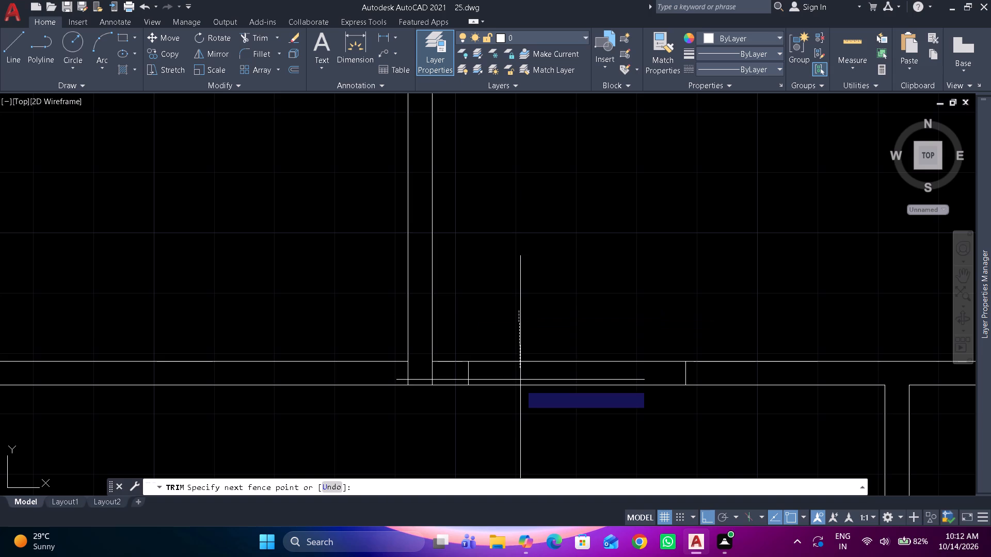
left_click(520, 386)
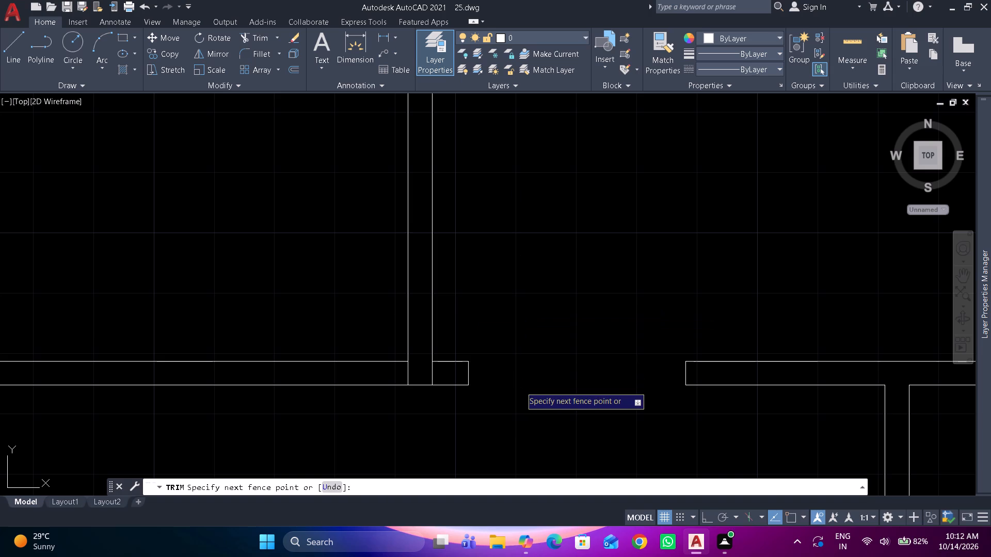
scroll(434, 370, "up", 1)
left_click(434, 370)
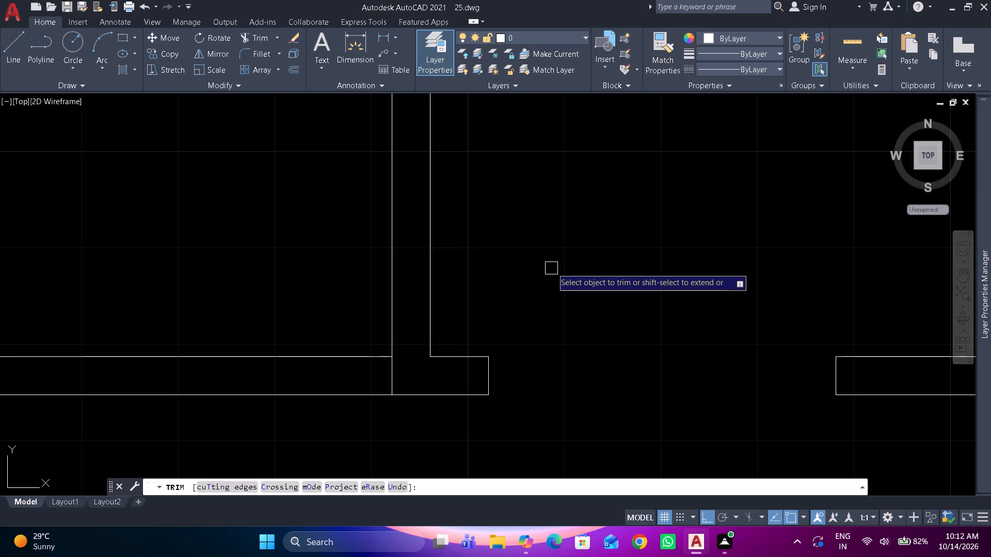
key("space")
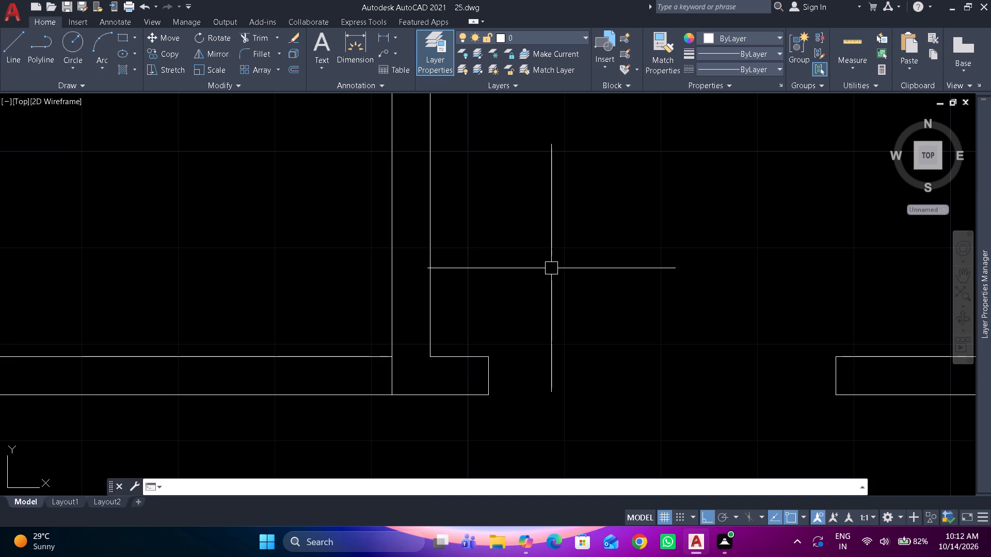
Offset the central vertical partition's left face 3' into the left middle room to mark a door width in the bottom partition.
type("o")
key("space")
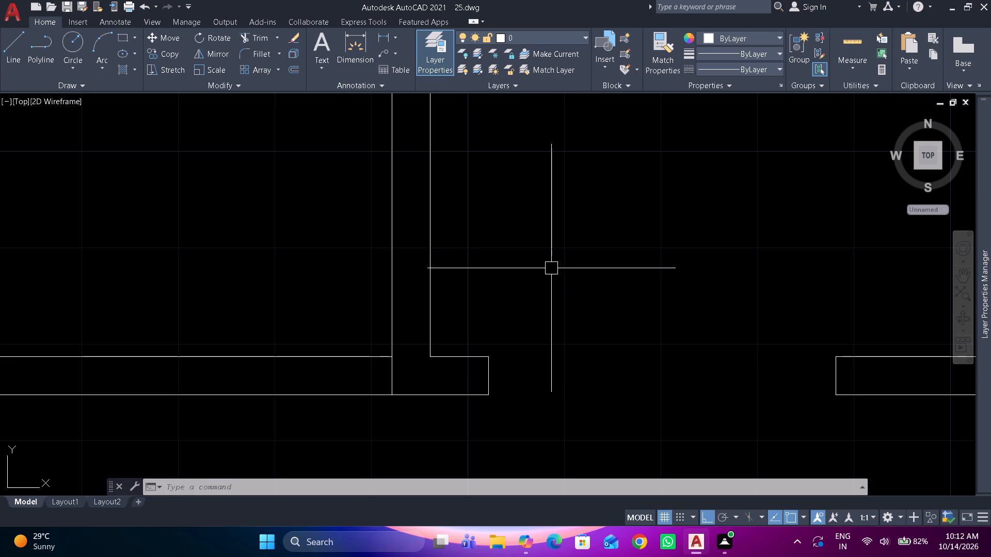
key("space")
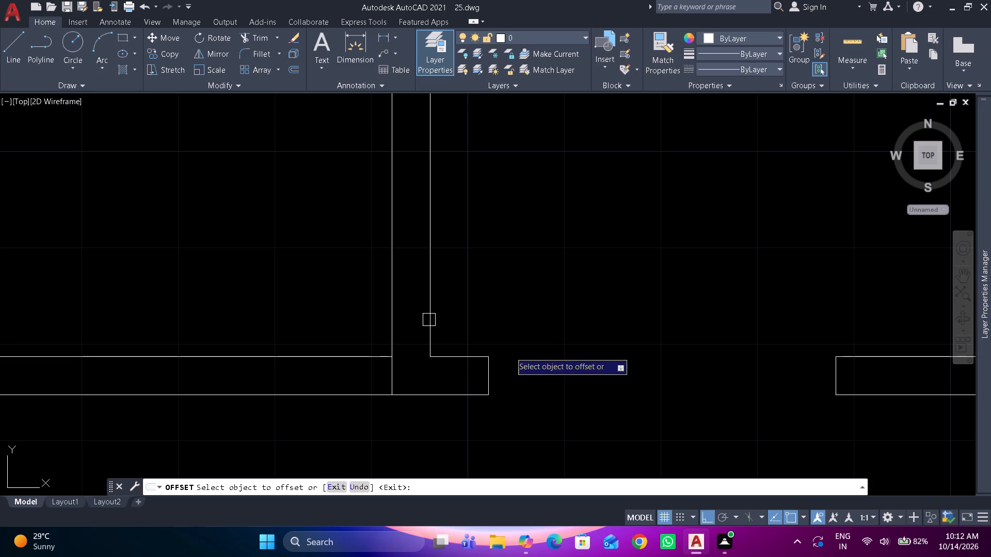
left_click(393, 371)
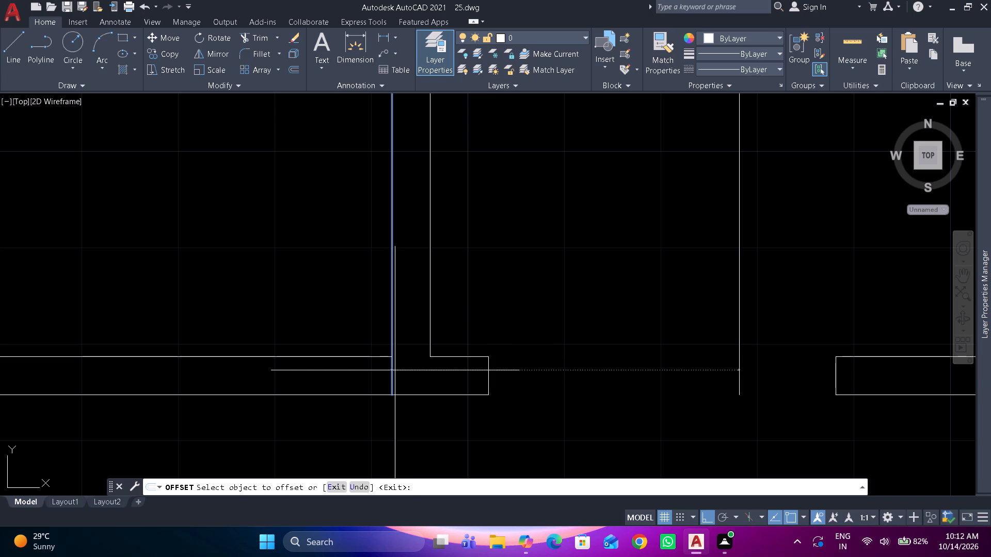
left_click(313, 370)
key("space")
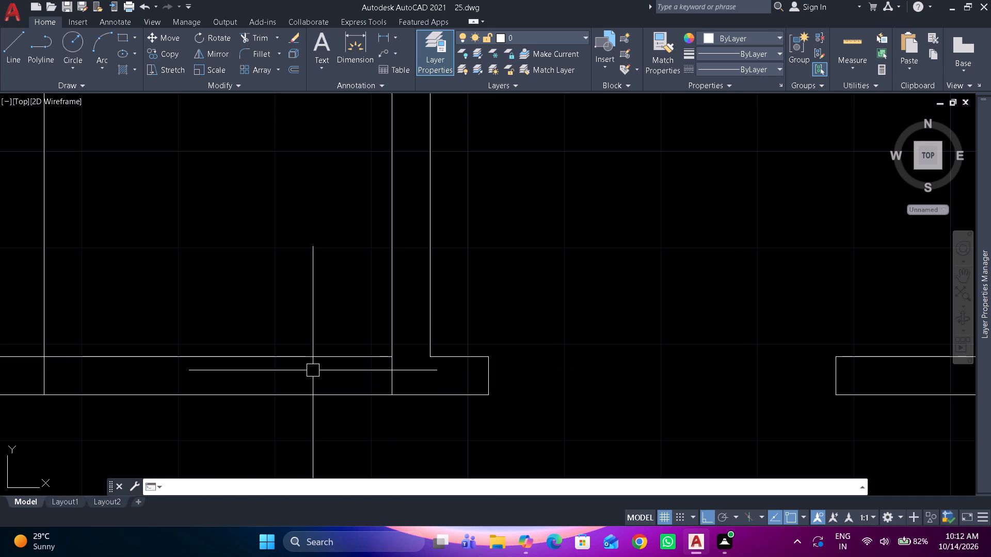
Trim the offset line above the left middle room's bottom partition and both wall faces up to the central partition to open the 3' doorway.
type("tr")
key("space")
scroll(313, 370, "down", 1)
middle_click_drag(331, 366, 361, 353)
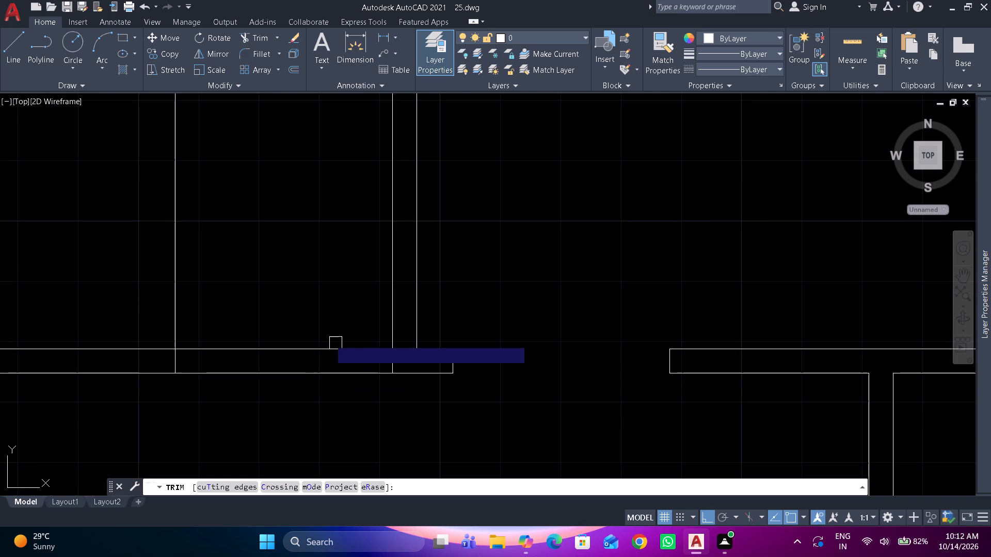
left_click_drag(126, 274, 223, 370)
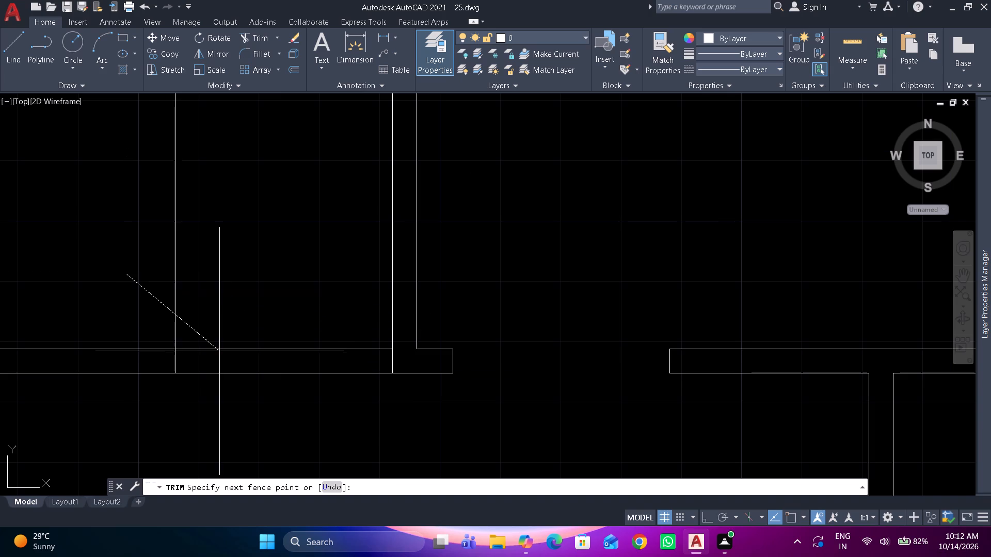
left_click_drag(223, 370, 227, 390)
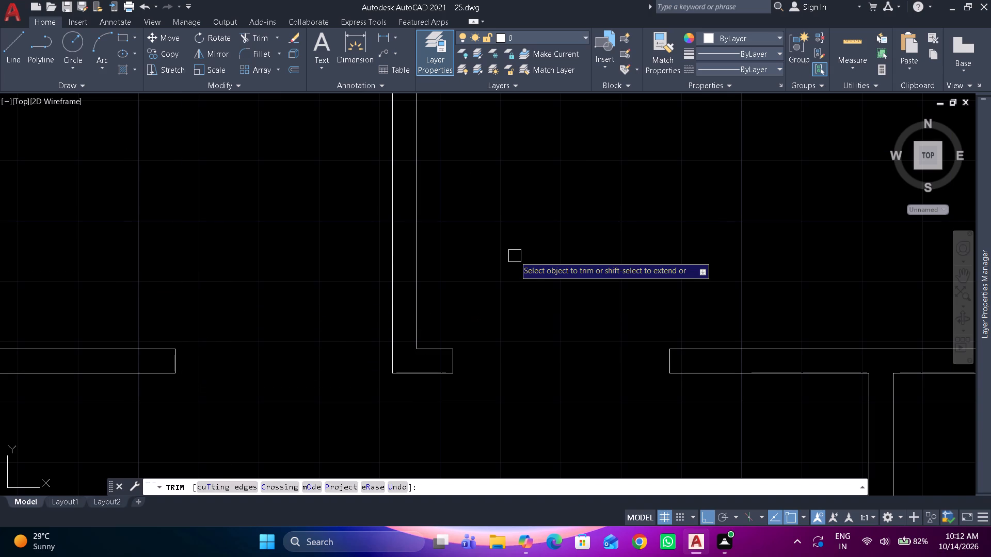
key("space")
Draw a vertical construction line through the left jamb of the left middle room's 3' doorway, crossing the horizontal partition above.
scroll(515, 255, "down", 4)
middle_click_drag(505, 288, 501, 302)
scroll(505, 290, "down", 1)
scroll(500, 302, "up", 2)
scroll(488, 258, "up", 1)
middle_click_drag(487, 261, 485, 327)
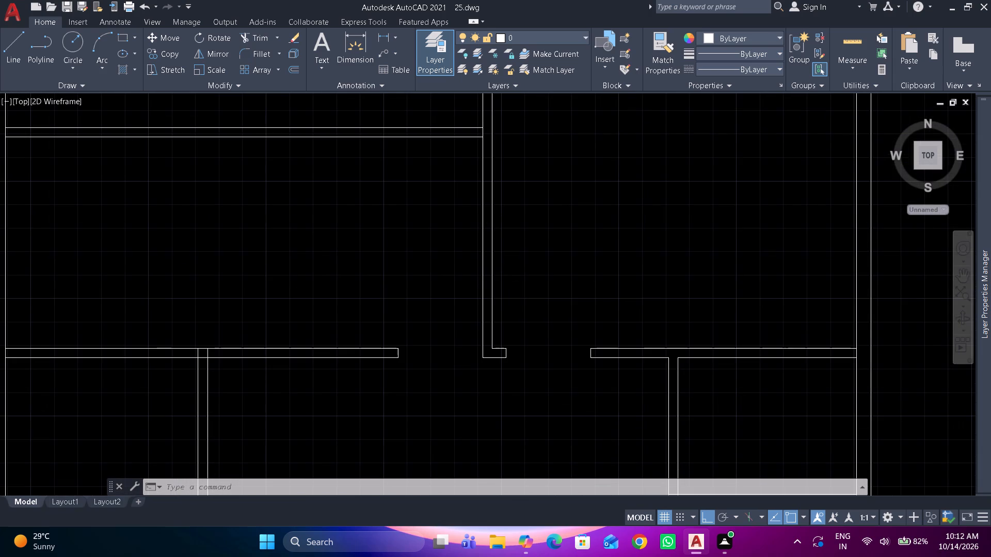
type("xl")
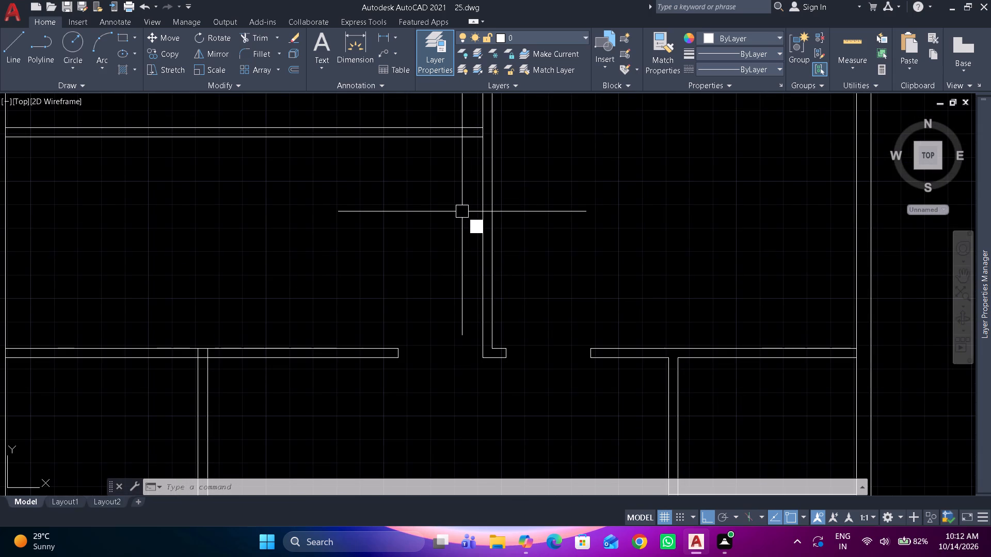
key("space")
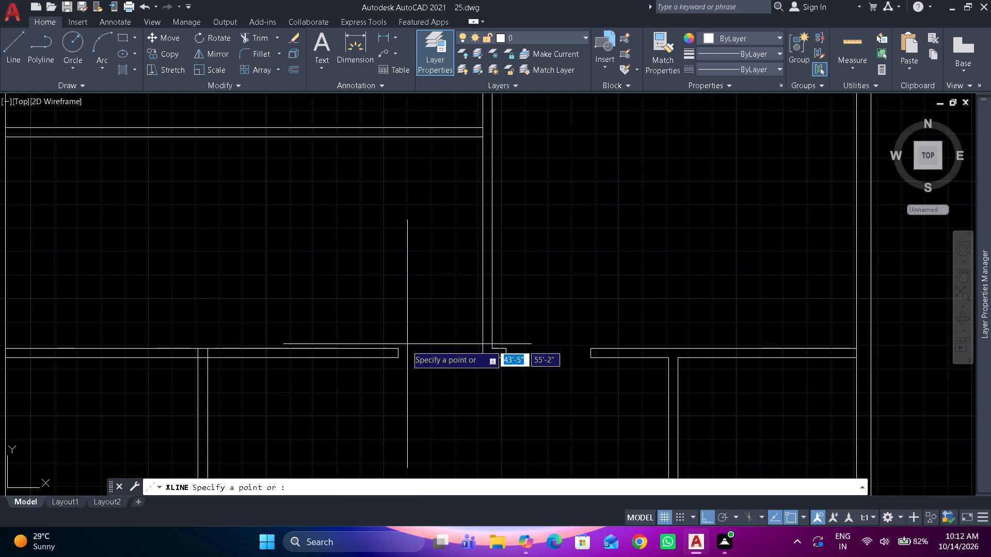
left_click(402, 344)
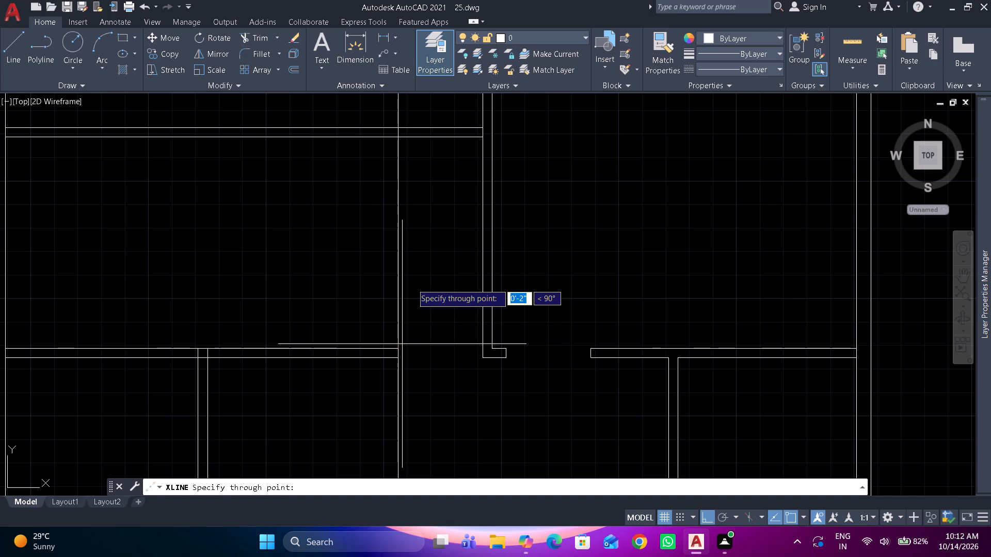
left_click(415, 276)
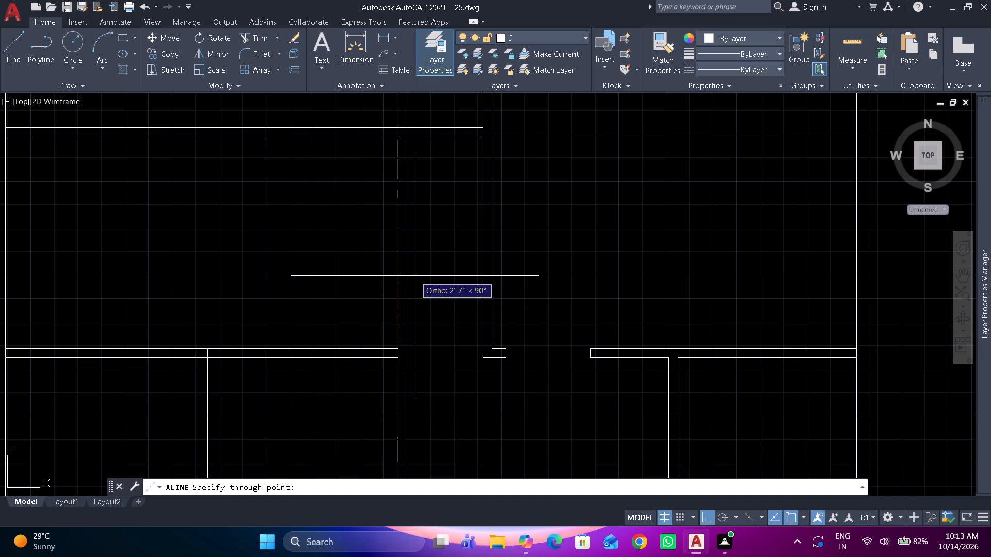
key("space")
Trim the upper horizontal partition's faces between the construction line and the central partition, plus the construction line above and below it.
type("tr")
key("space")
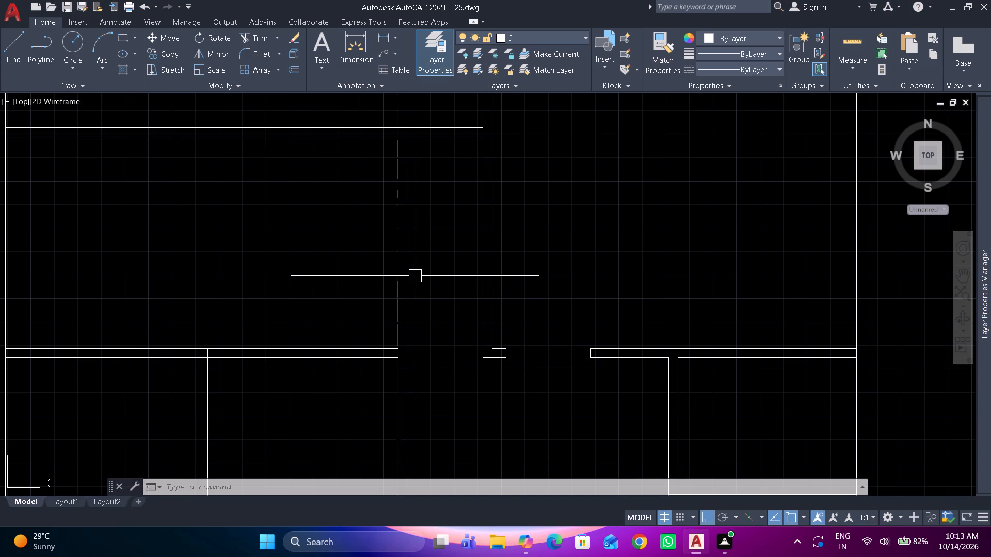
middle_click_drag(417, 259, 417, 328)
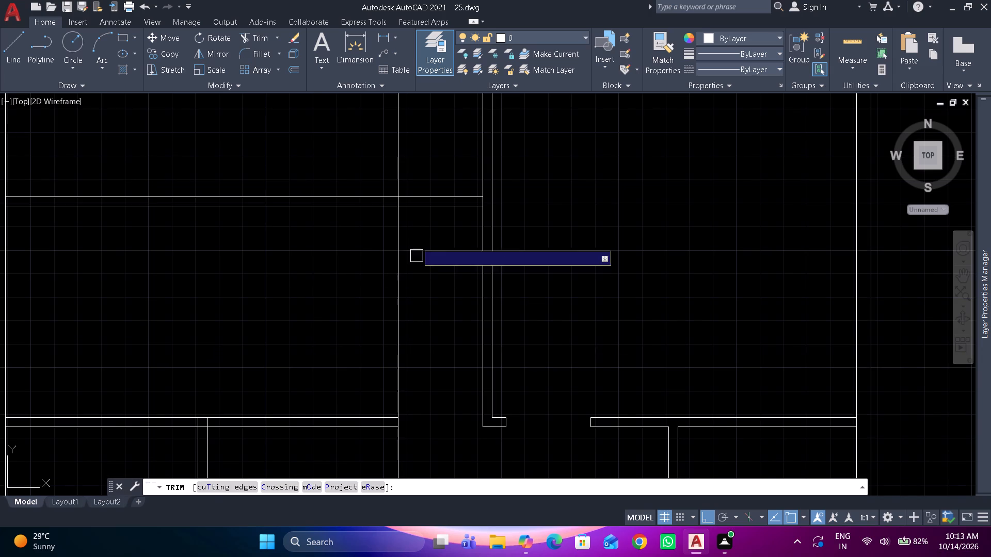
left_click_drag(372, 160, 410, 163)
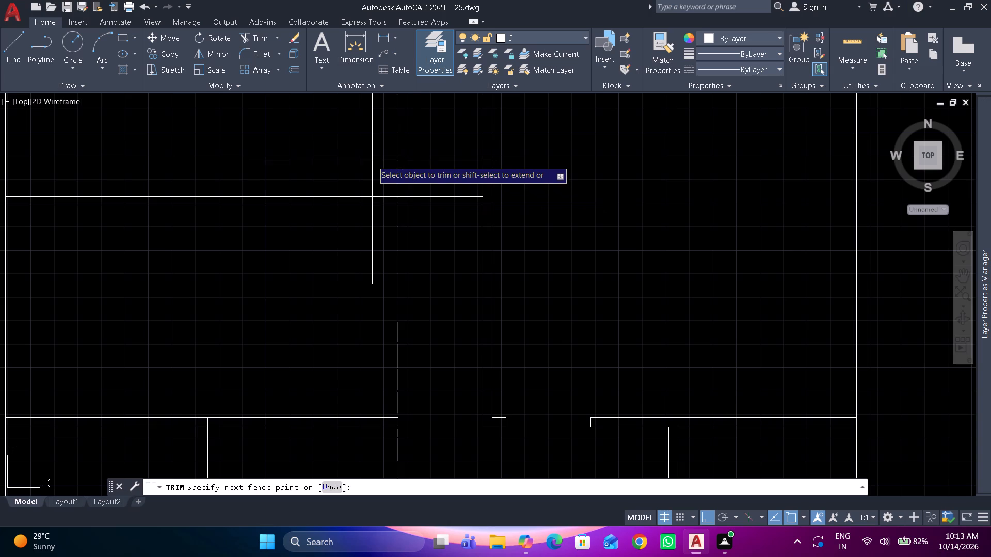
left_click_drag(410, 163, 366, 266)
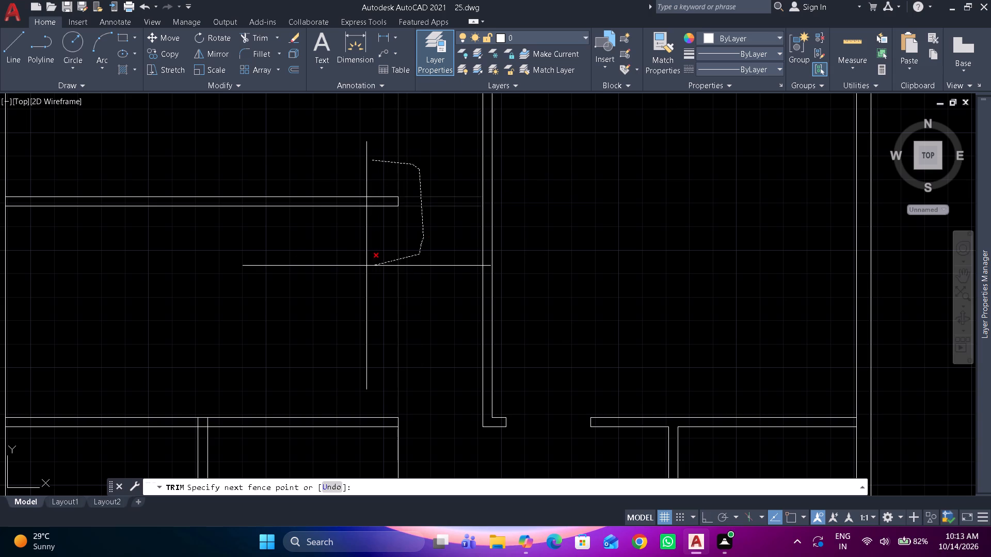
key("space")
Erase the leftover construction line running down from the left middle room's bottom partition.
scroll(370, 277, "down", 1)
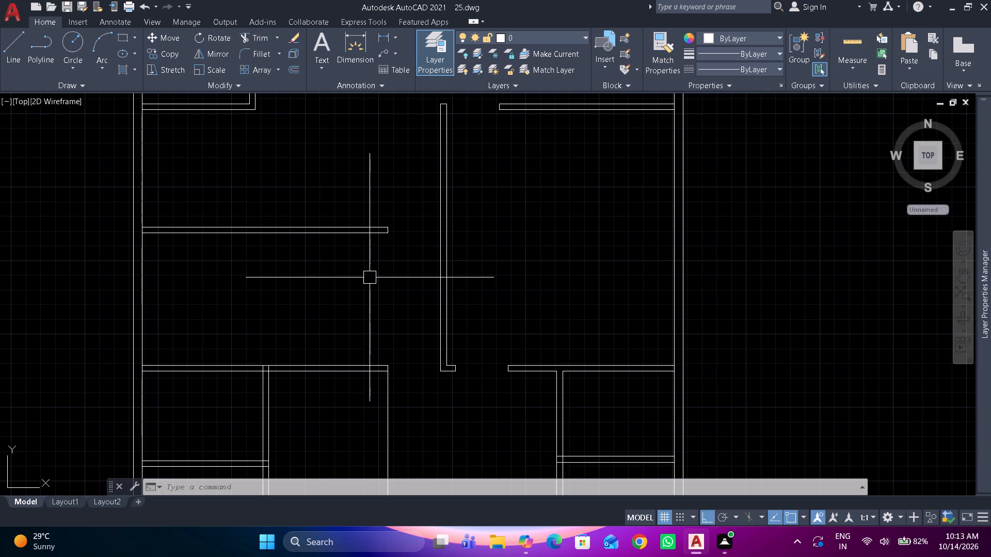
left_click(386, 392)
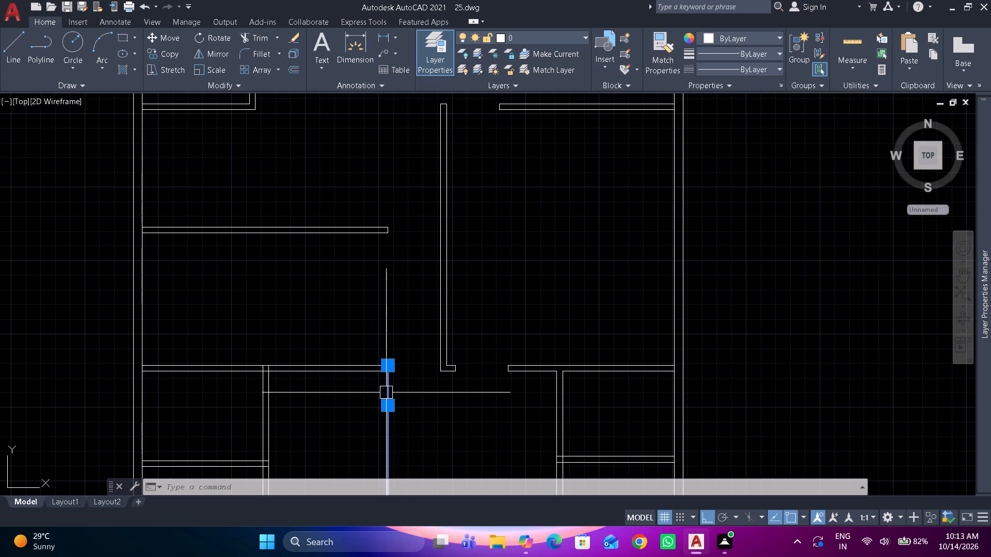
key("e")
key("space")
Trim the right-hand vertical partition's right face where it crosses the short horizontal partition between the two small right rooms.
scroll(332, 298, "down", 1)
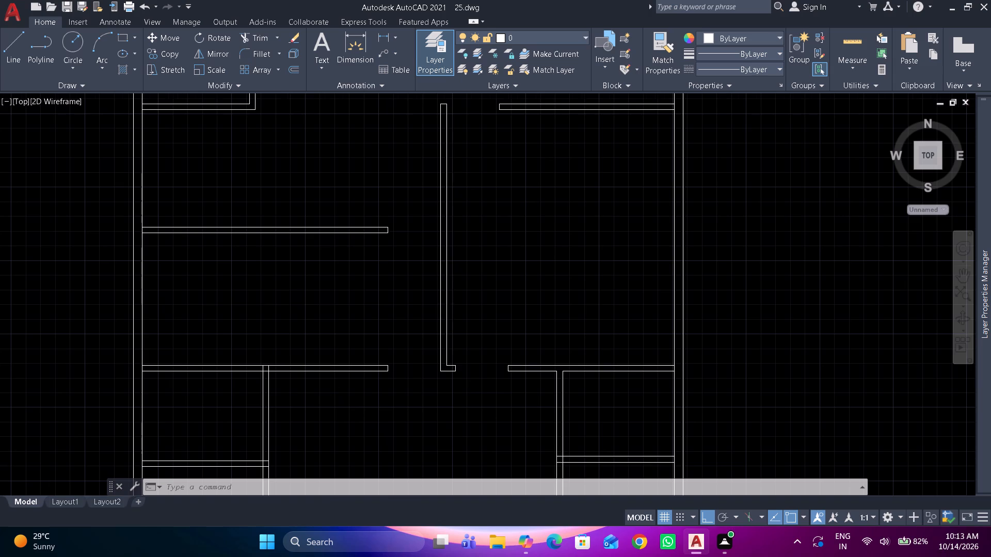
middle_click_drag(362, 266, 388, 247)
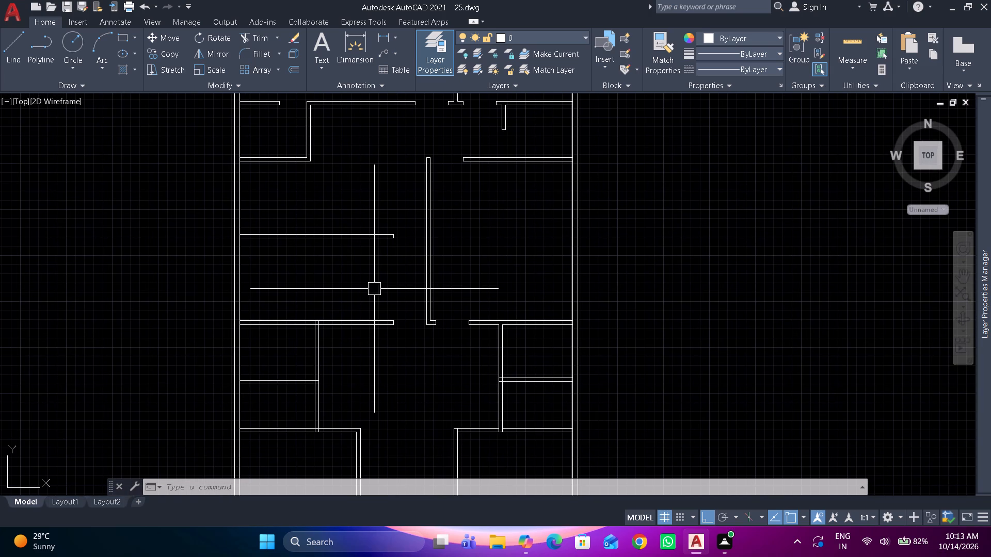
middle_click_drag(506, 399, 509, 343)
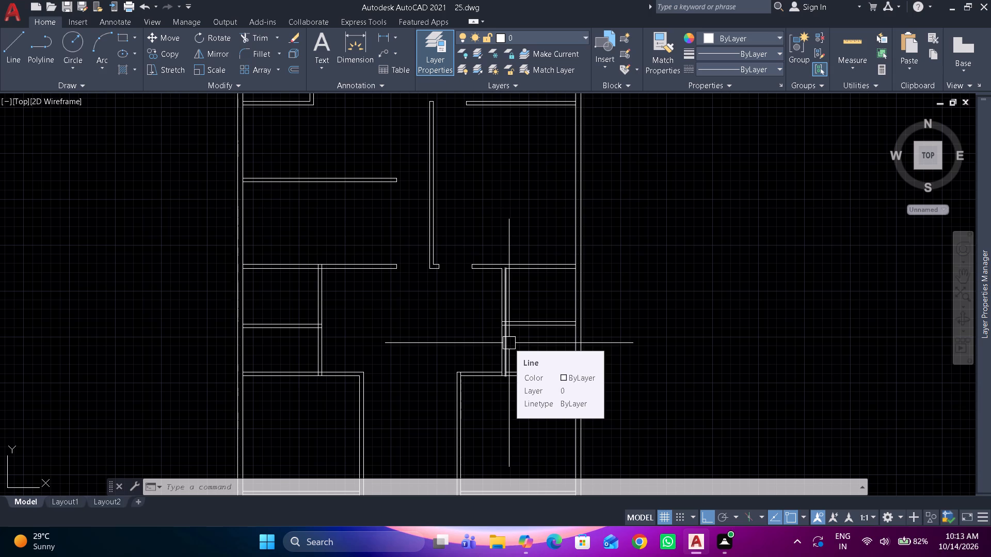
scroll(513, 371, "up", 2)
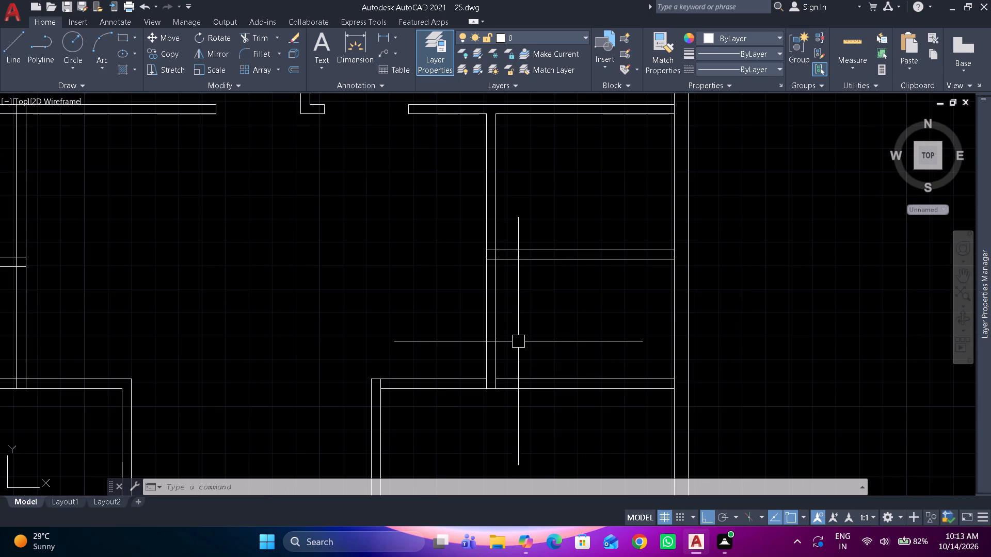
scroll(519, 316, "up", 1)
type("tr")
key("space")
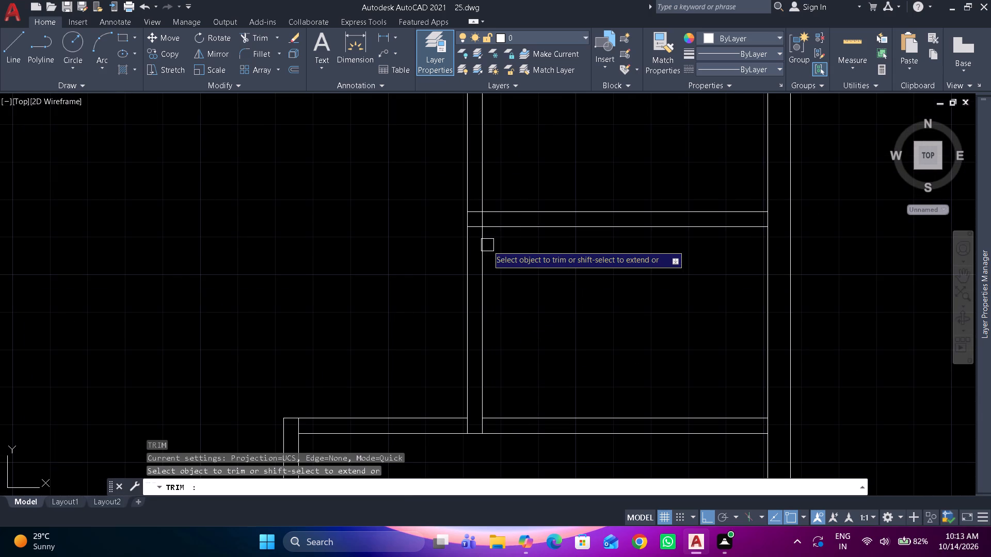
scroll(484, 234, "up", 1)
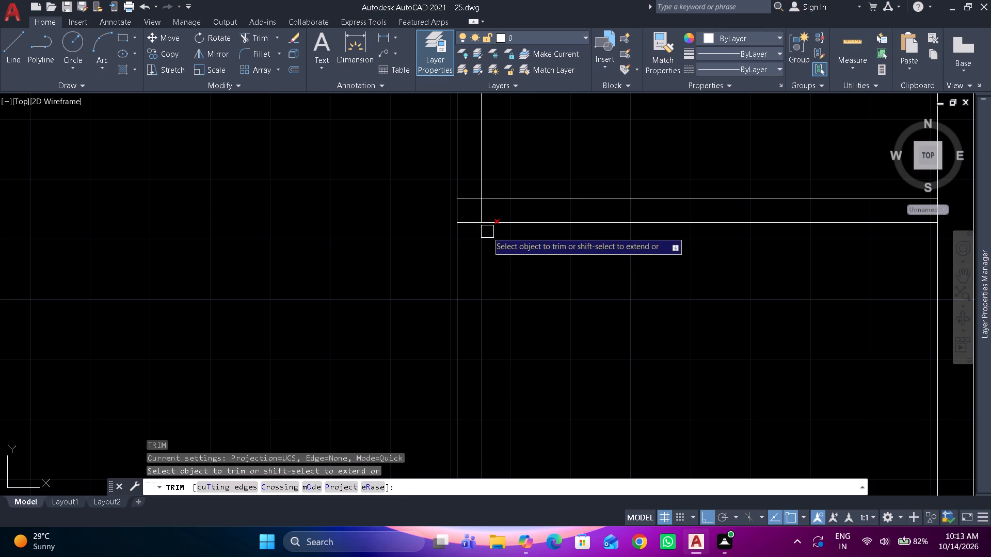
scroll(486, 216, "down", 3)
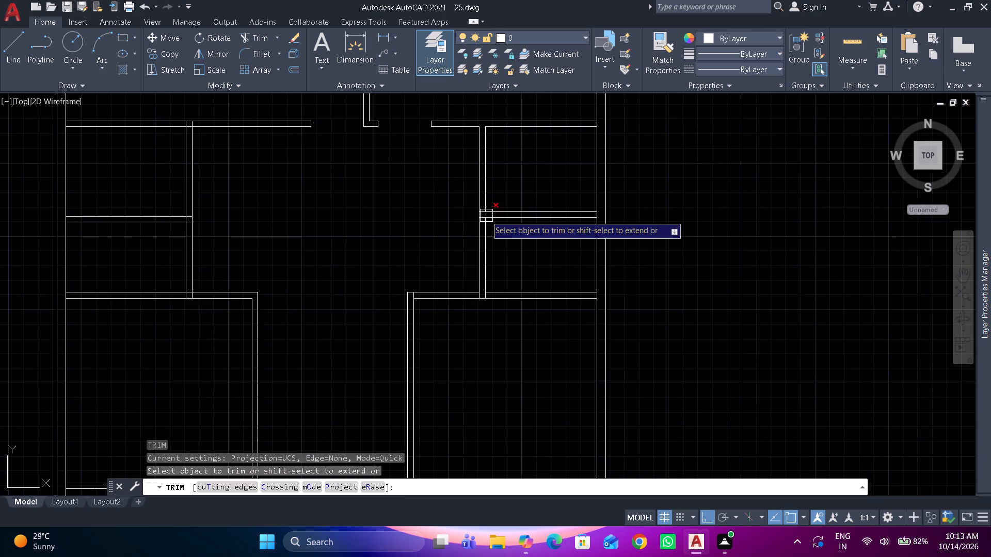
middle_click_drag(493, 265, 495, 291)
scroll(503, 242, "up", 3)
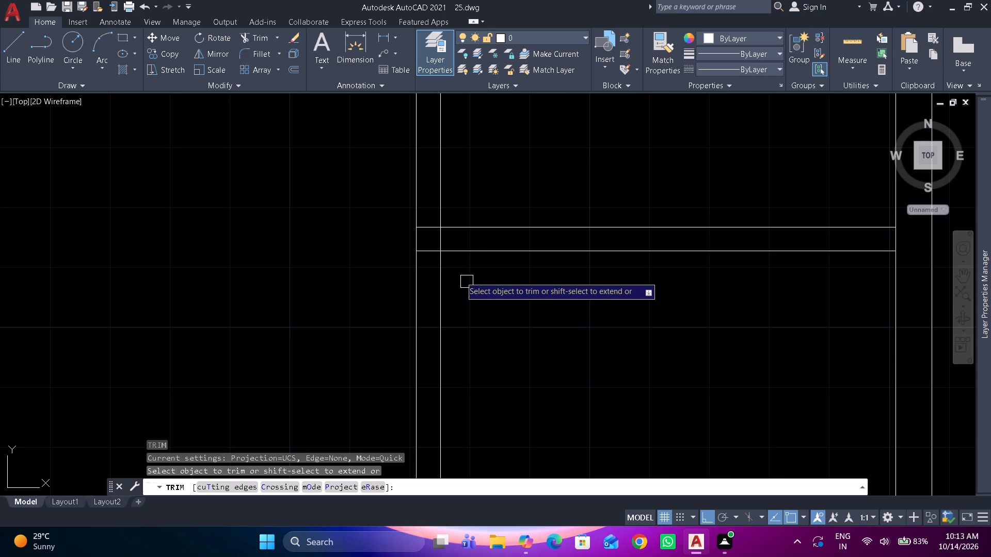
left_click(444, 242)
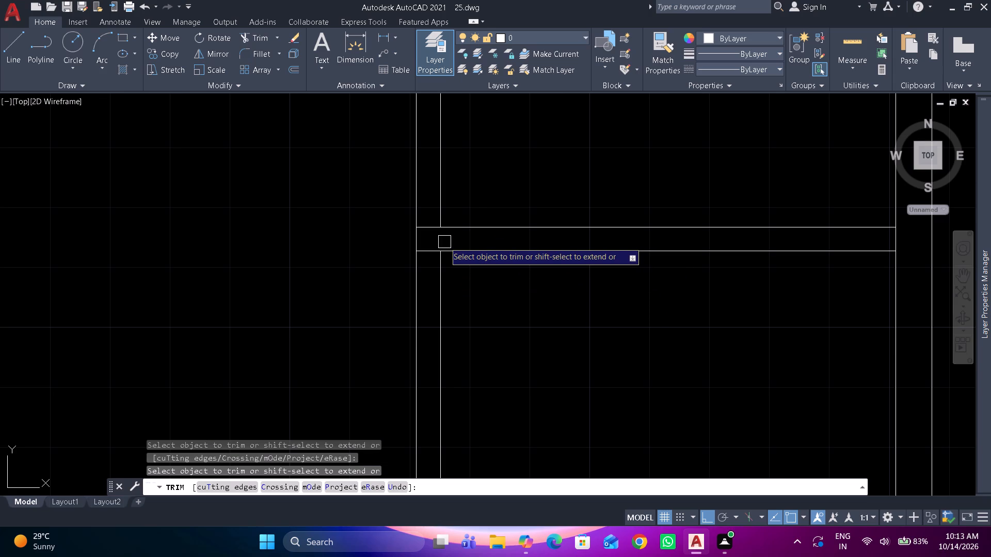
key("space")
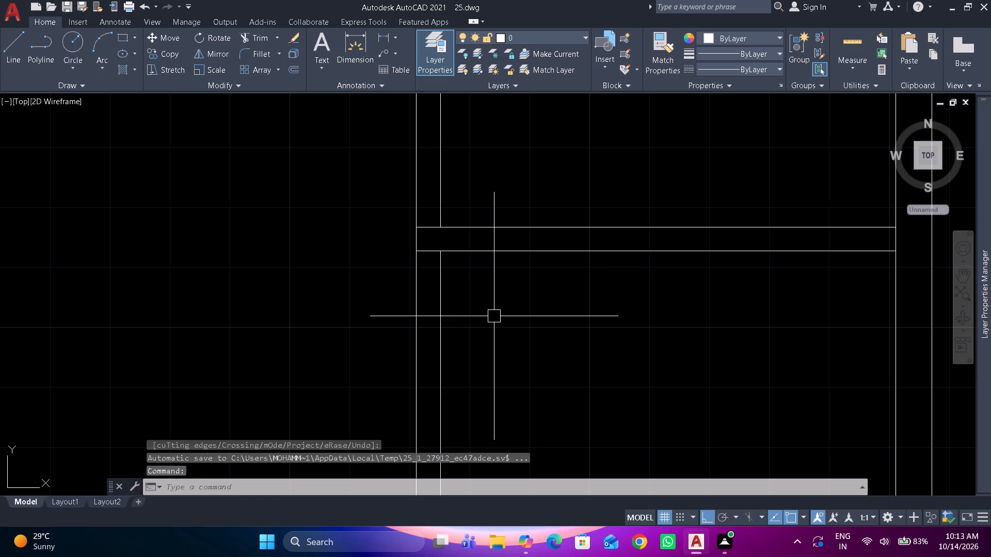
Offset the lower face of the short right-hand horizontal partition 2'6" downward to mark a door width.
type("o")
key("space")
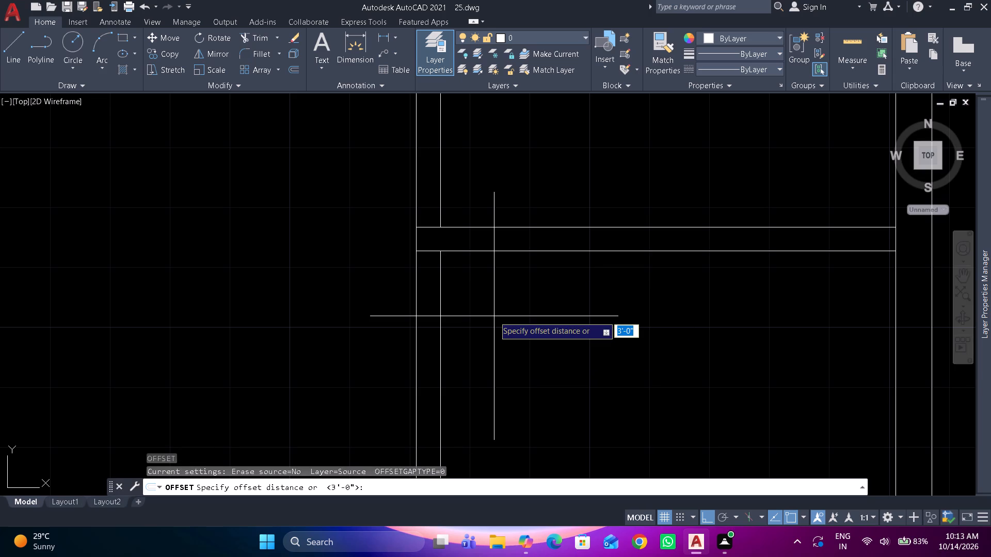
type("2'6\"")
key("Return")
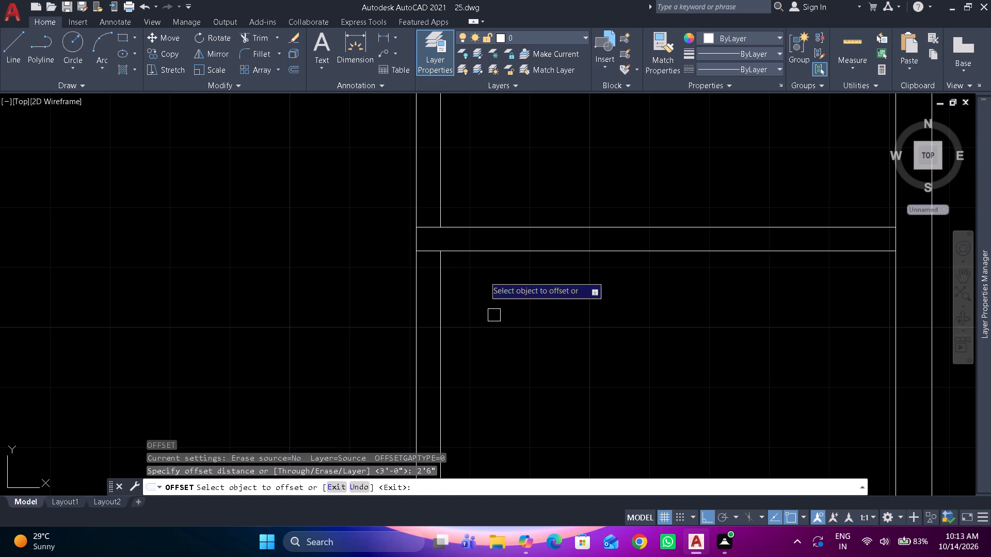
left_click(484, 255)
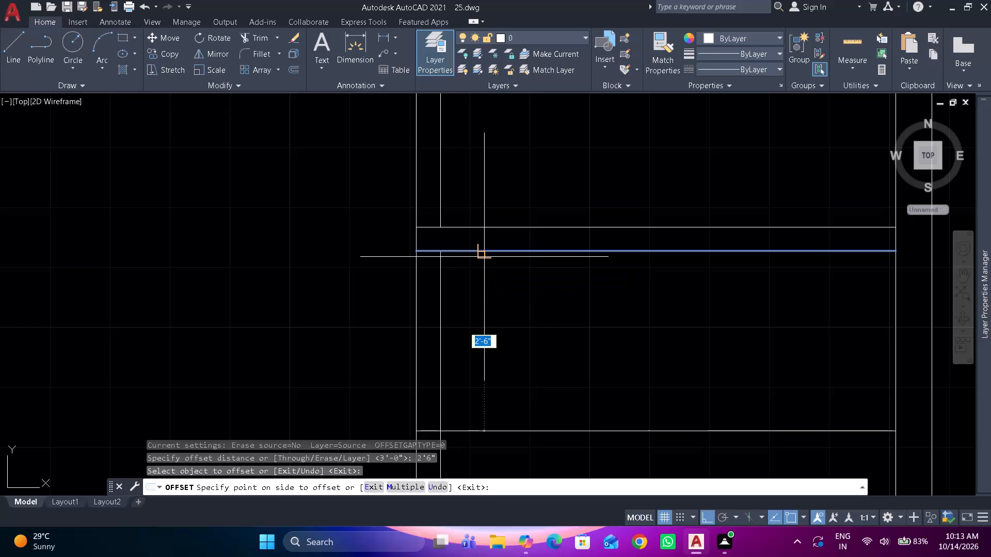
left_click(487, 286)
key("space")
Trim both vertical partition faces and the excess offset line to open the 2'6" doorway in the lower small right room.
type("tr")
key("space")
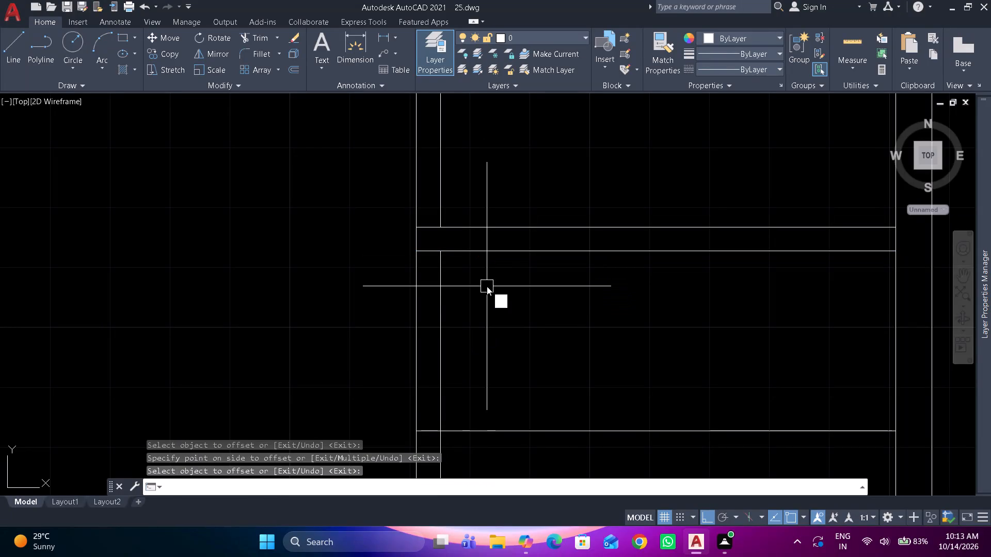
left_click_drag(364, 305, 517, 448)
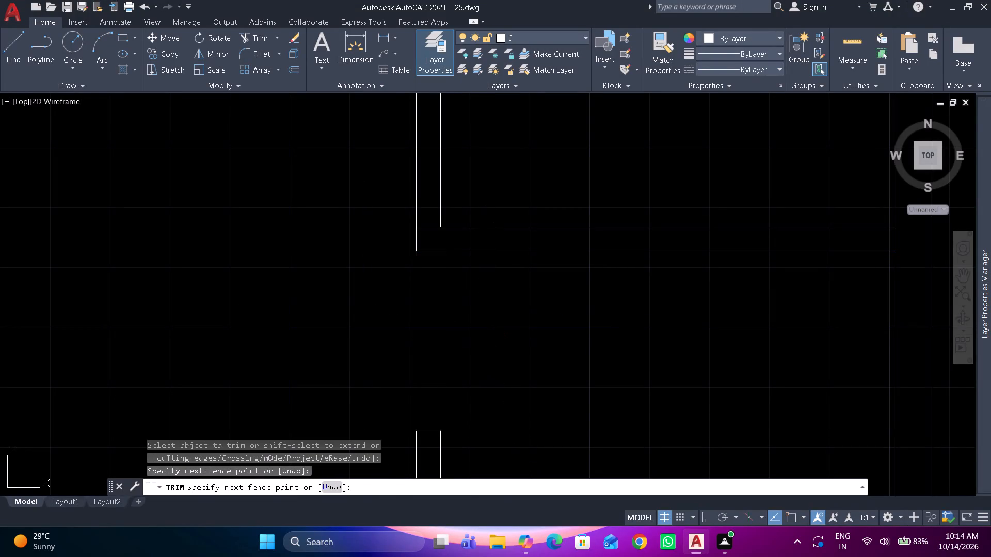
scroll(516, 381, "down", 2)
middle_click_drag(515, 324, 515, 314)
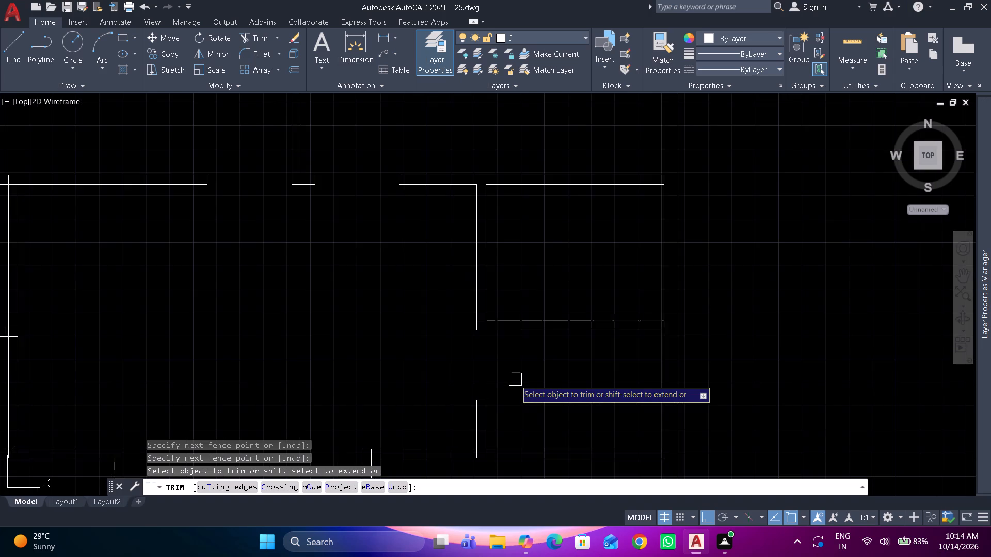
middle_click_drag(515, 314, 520, 255)
key("space")
Offset the inner face of the bottom right room's left wall 6" into the room to mark the first door jamb.
scroll(438, 413, "up", 3)
middle_click_drag(438, 413, 518, 230)
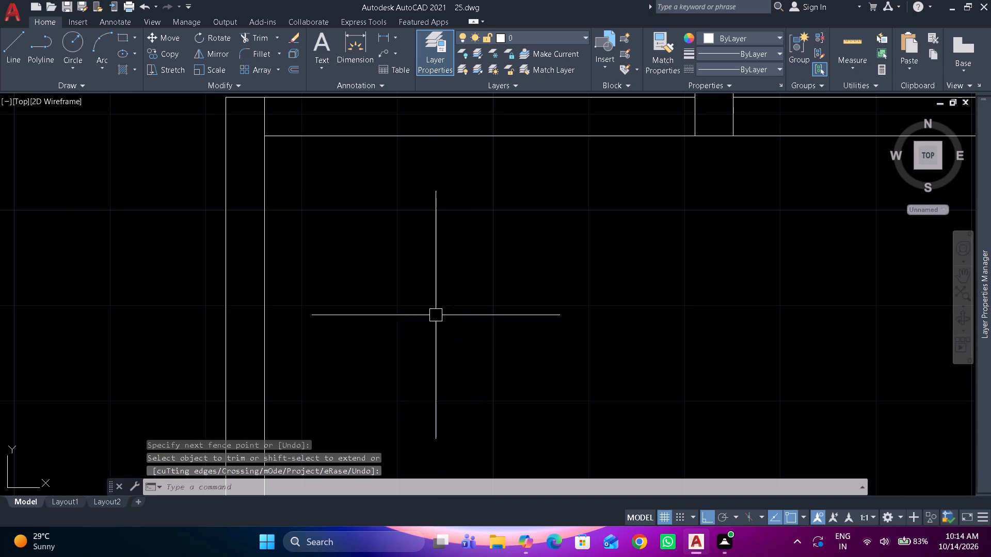
type("o 6\"")
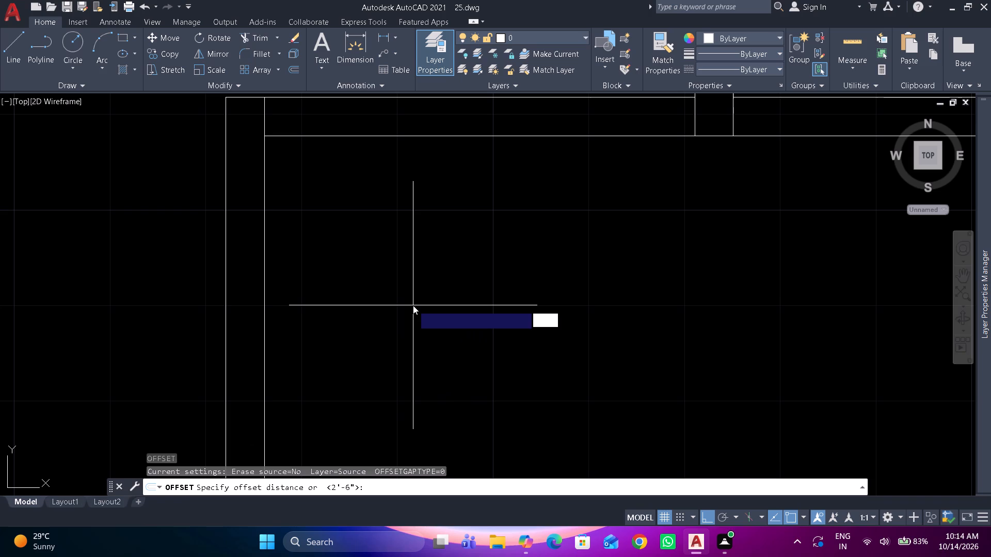
key("space")
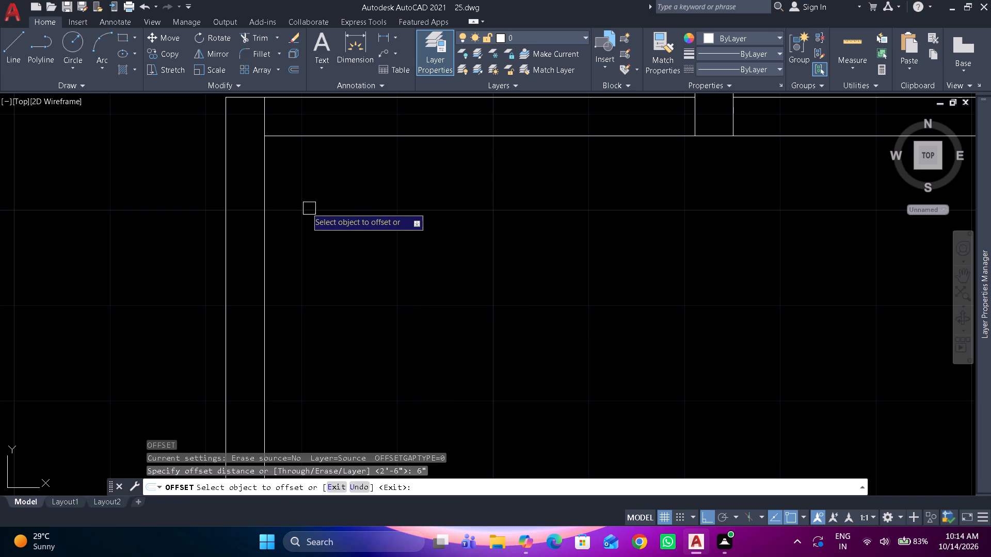
left_click(267, 214)
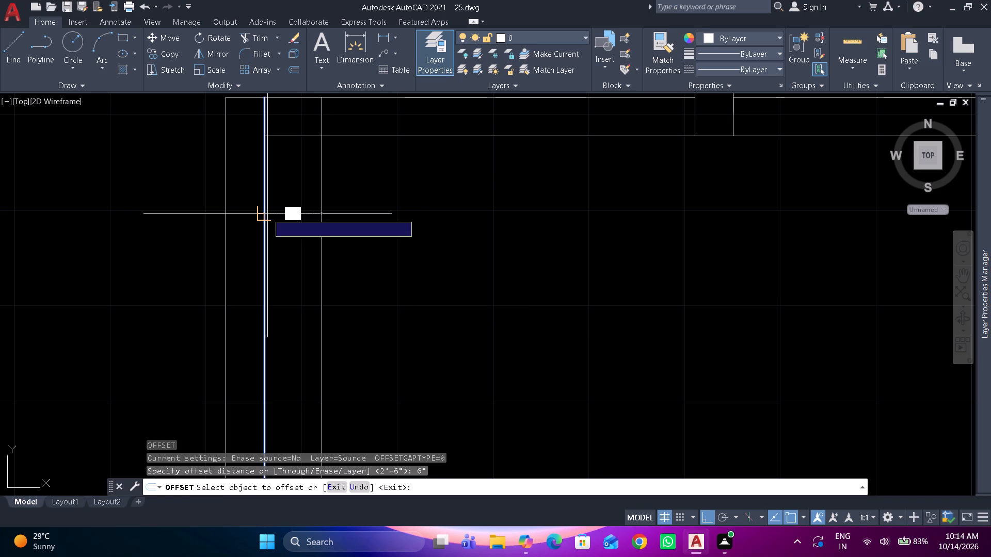
left_click(378, 196)
key("space")
Offset the first door jamb line 3' to the right to mark the door width in the bottom right room's upper wall.
middle_click_drag(379, 200, 379, 288)
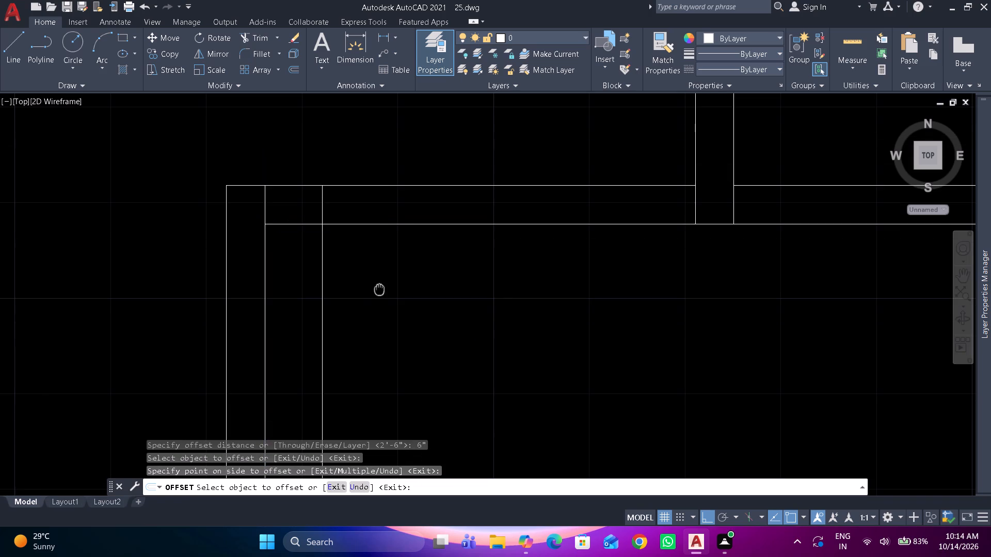
type("o")
key("space")
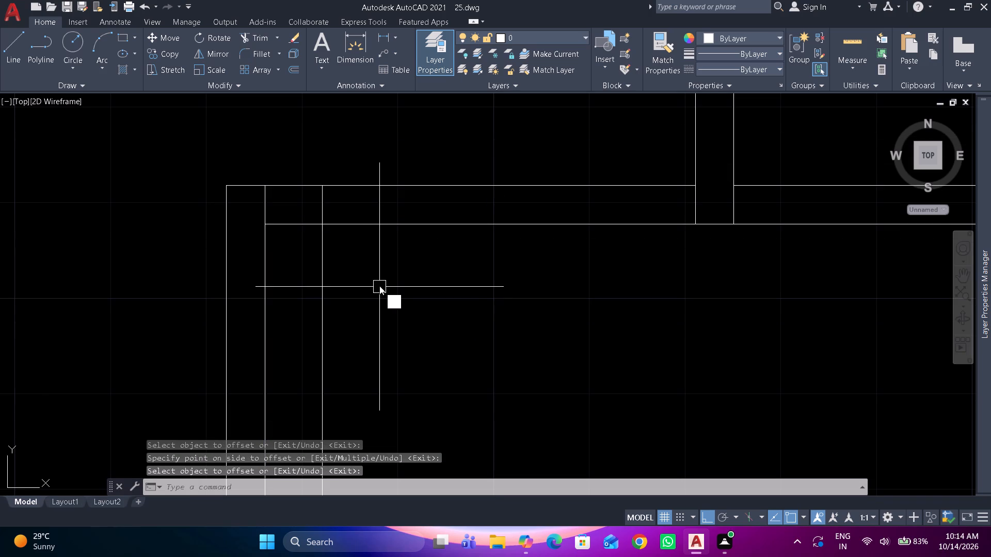
type("3\"")
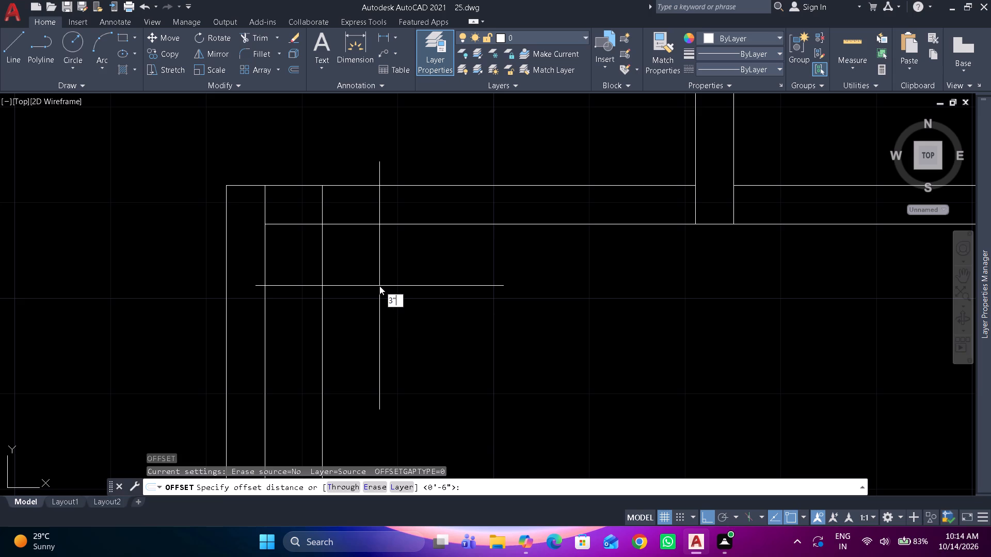
key("Escape")
key("space")
type("3'")
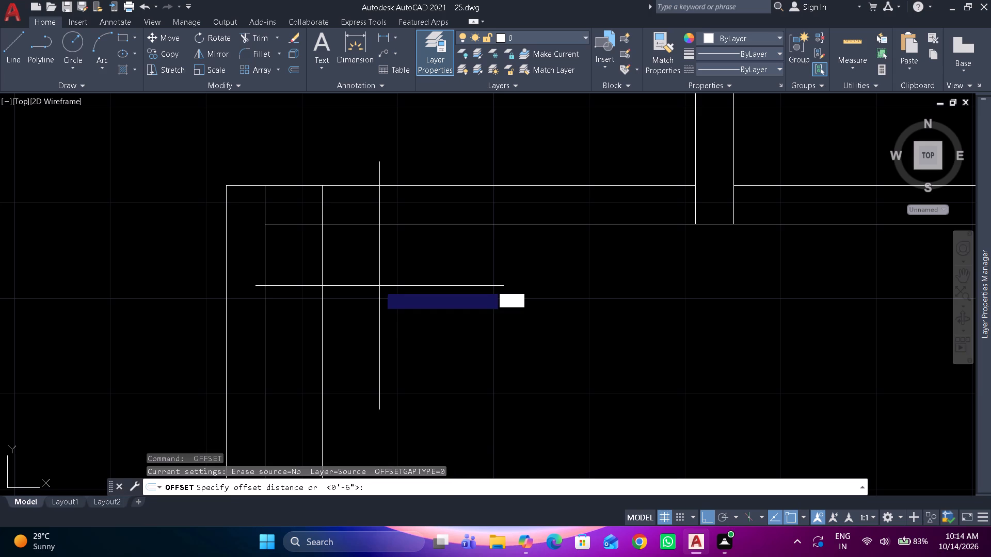
key("space")
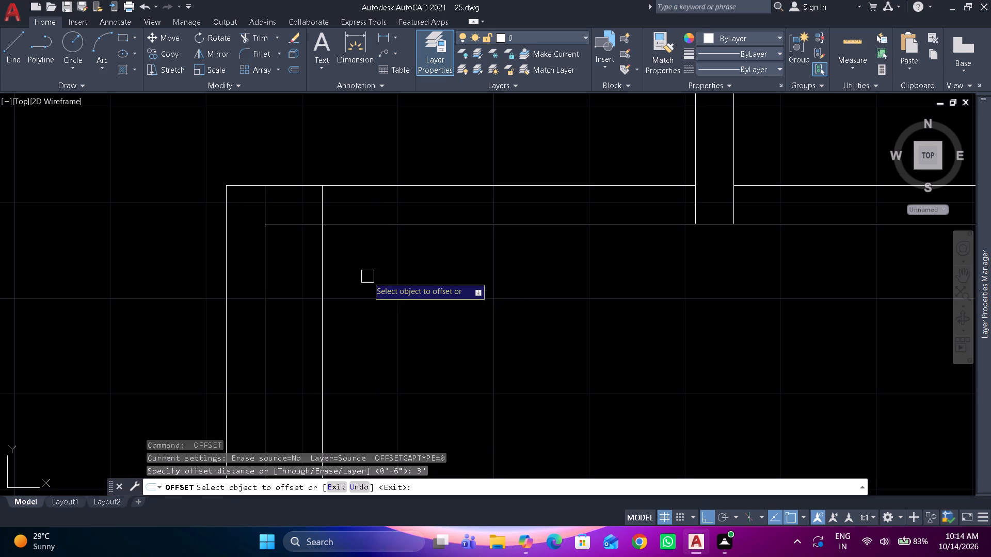
left_click(322, 293)
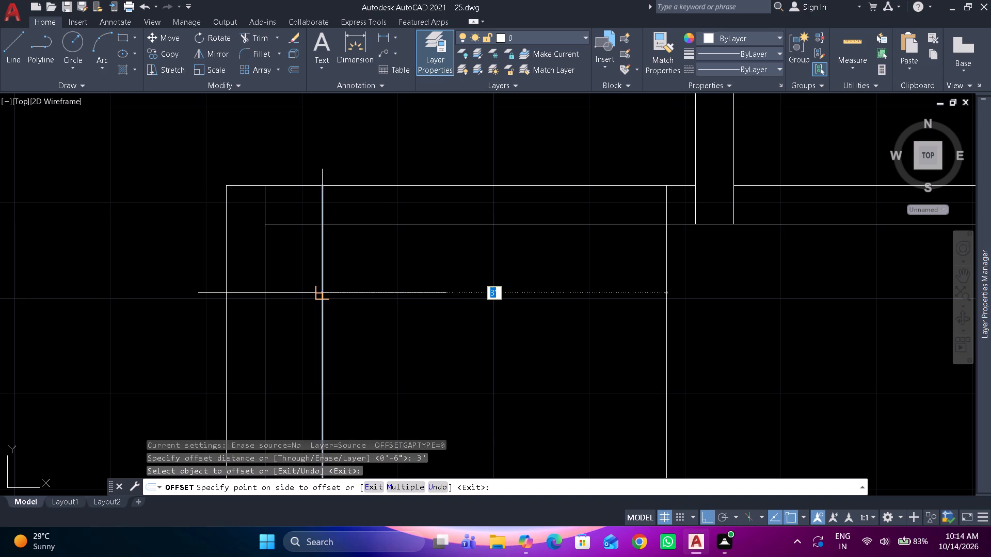
left_click(401, 278)
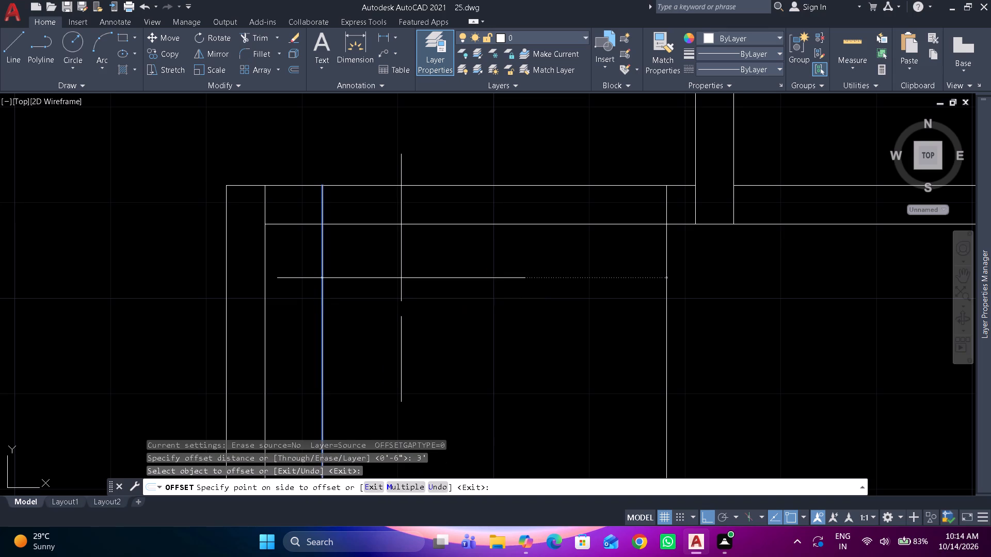
key("space")
Trim the excess jamb lines and both wall faces between them to open the 3' doorway in the bottom right room's upper wall.
type("tr")
key("space")
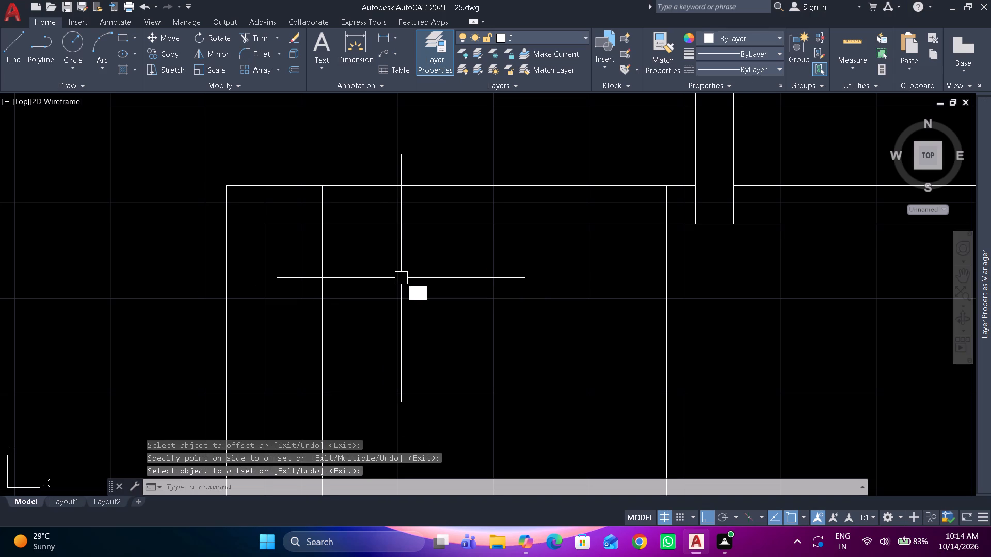
left_click_drag(304, 281, 303, 280)
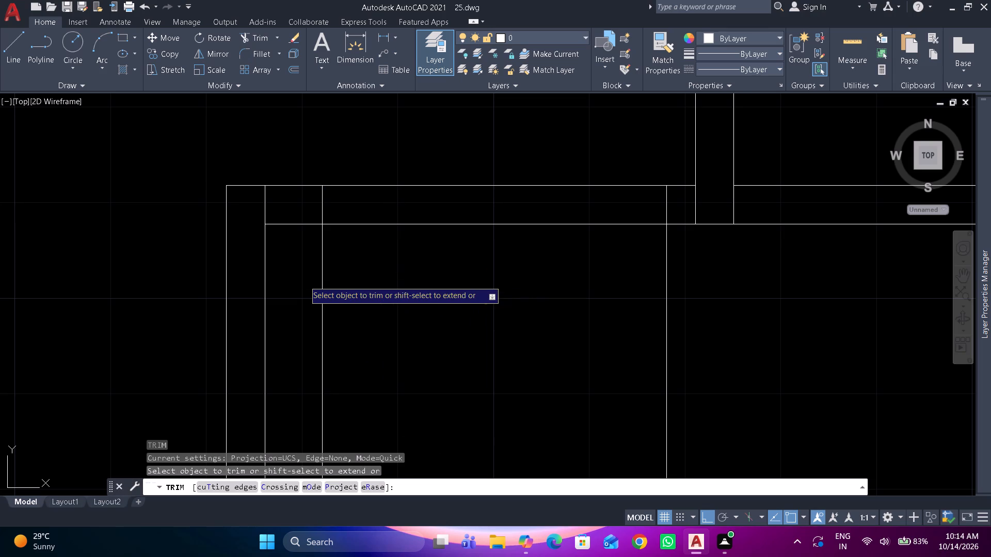
left_click_drag(303, 280, 536, 222)
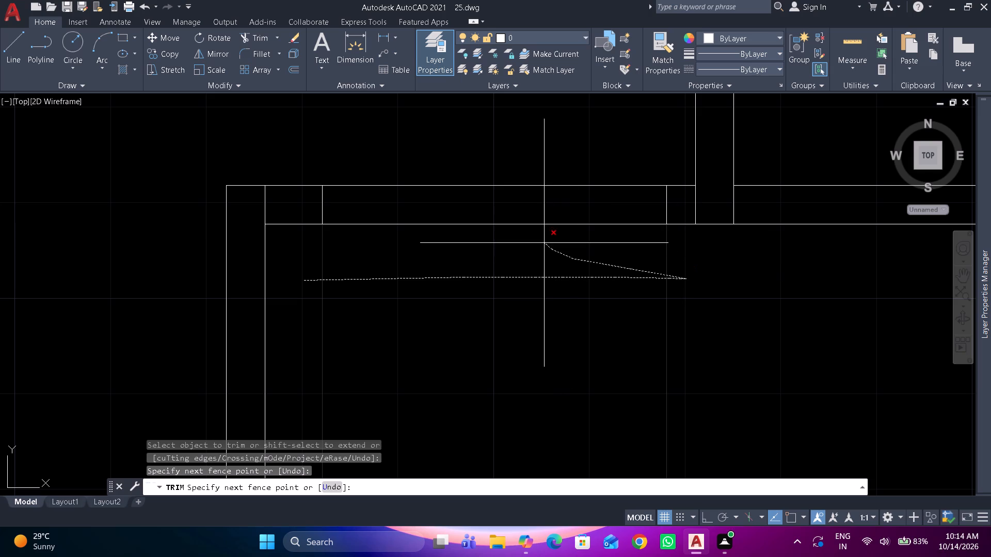
left_click_drag(536, 222, 528, 164)
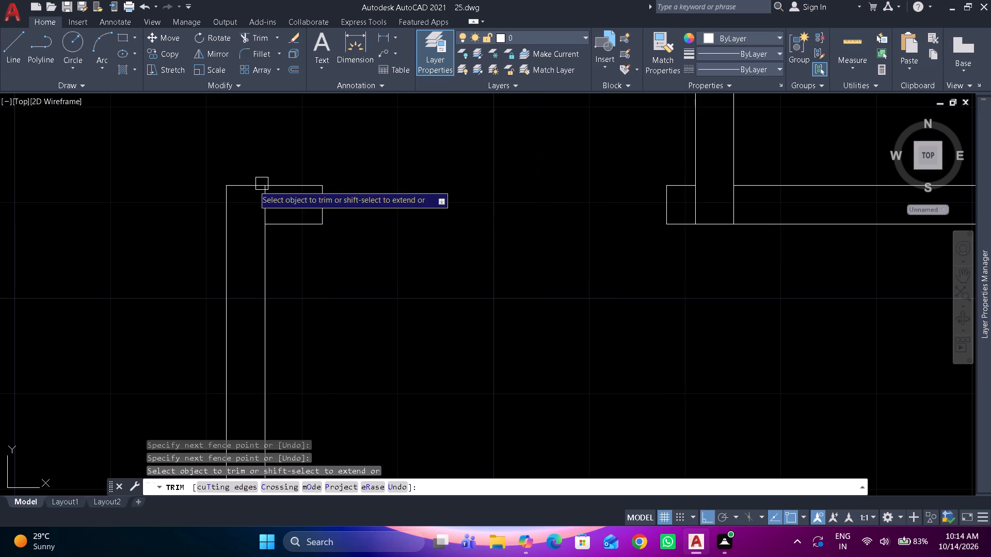
Trim the leftover wall lines crossing the corner and the partition junction on either side of the new 3' doorway.
left_click(271, 209)
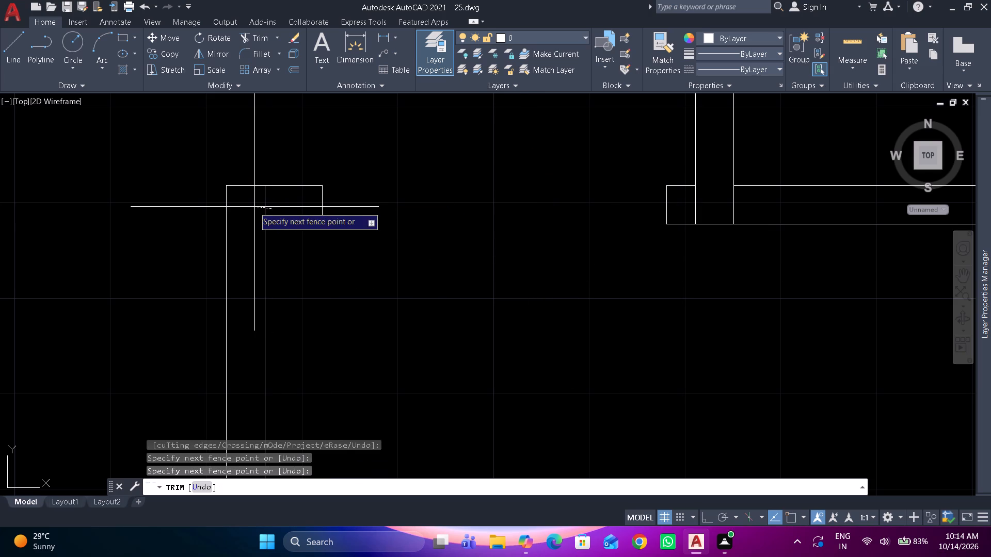
left_click(254, 207)
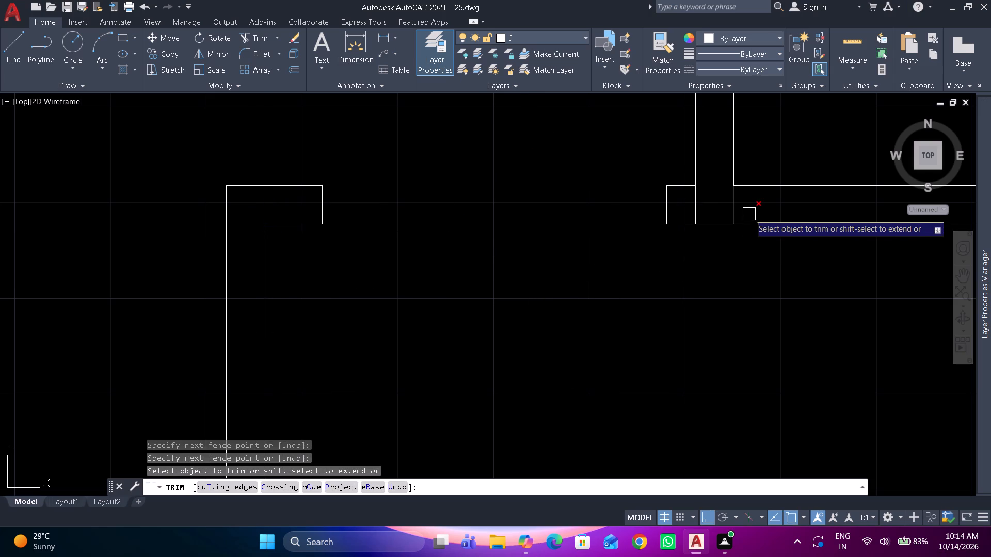
left_click(745, 208)
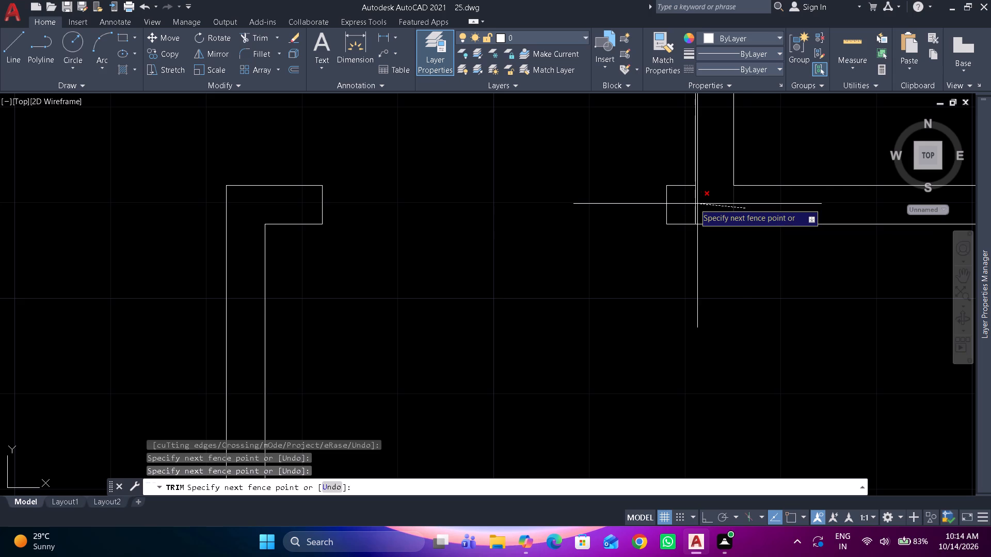
left_click(694, 203)
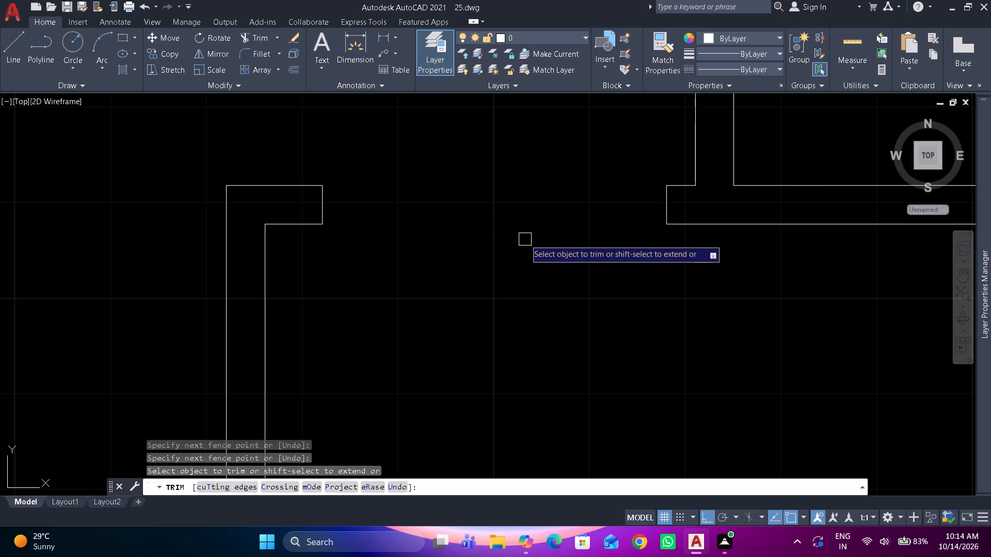
key("space")
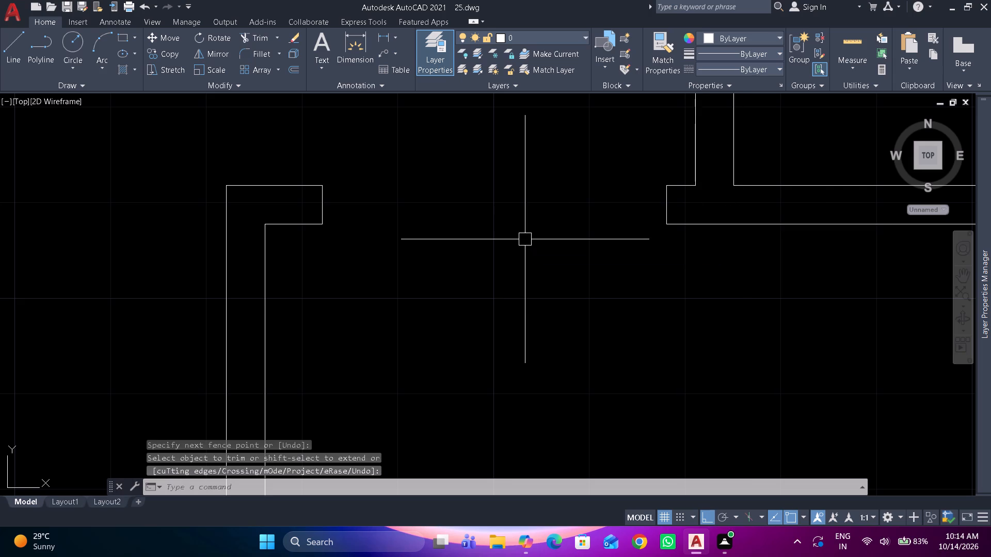
Draw a vertical construction line through the lower corner of the 3' doorway's left jamb, down across the bottom right room.
scroll(518, 230, "down", 5)
middle_click_drag(526, 258, 529, 221)
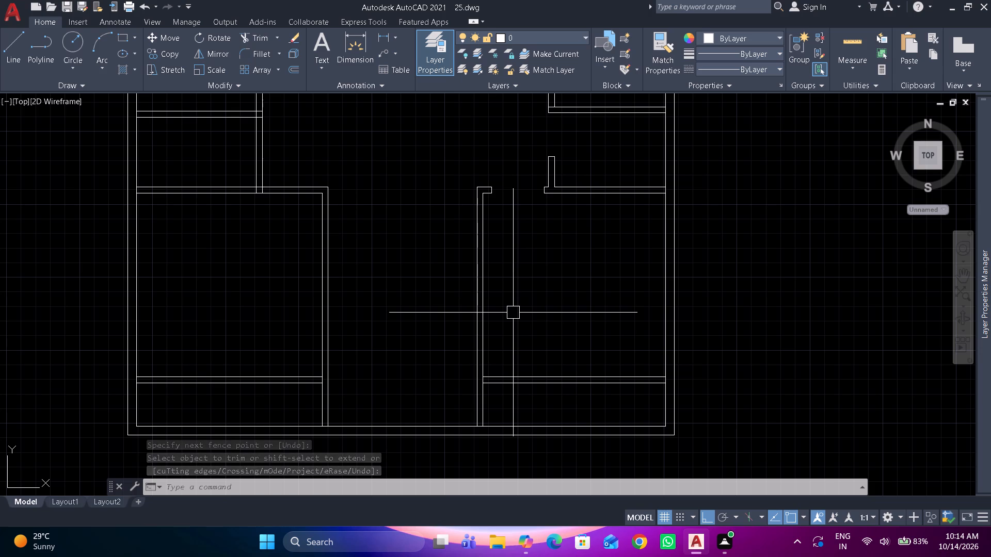
type("xl")
key("space")
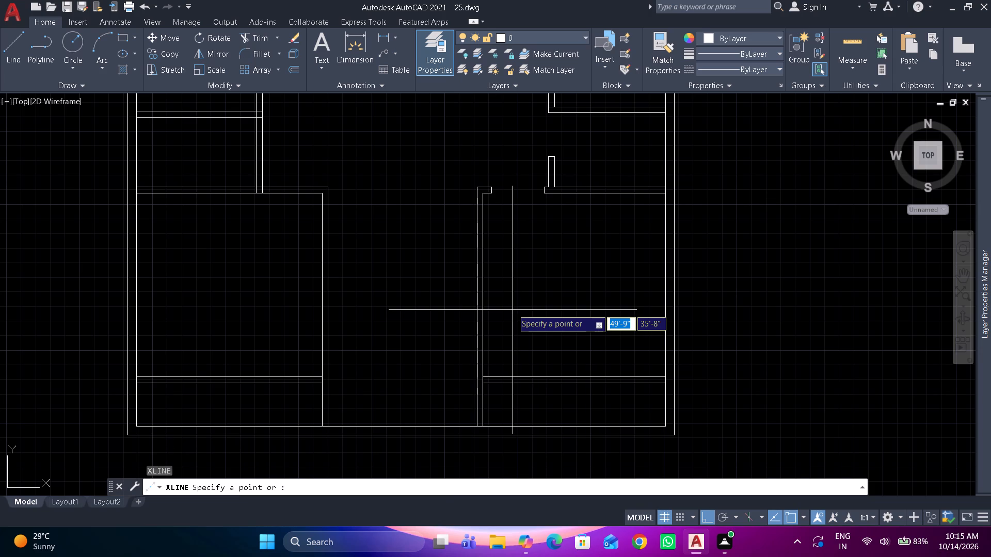
scroll(498, 242, "up", 1)
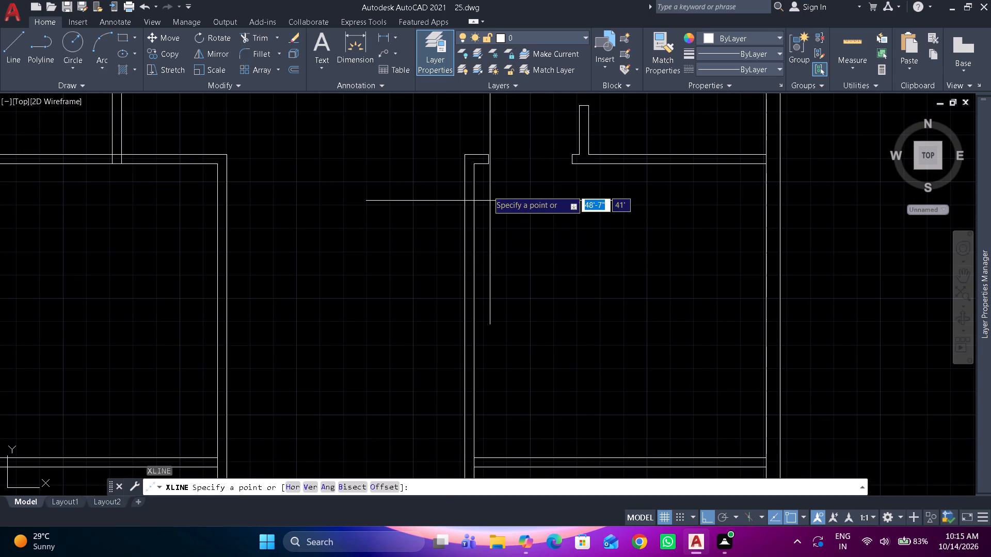
left_click(492, 166)
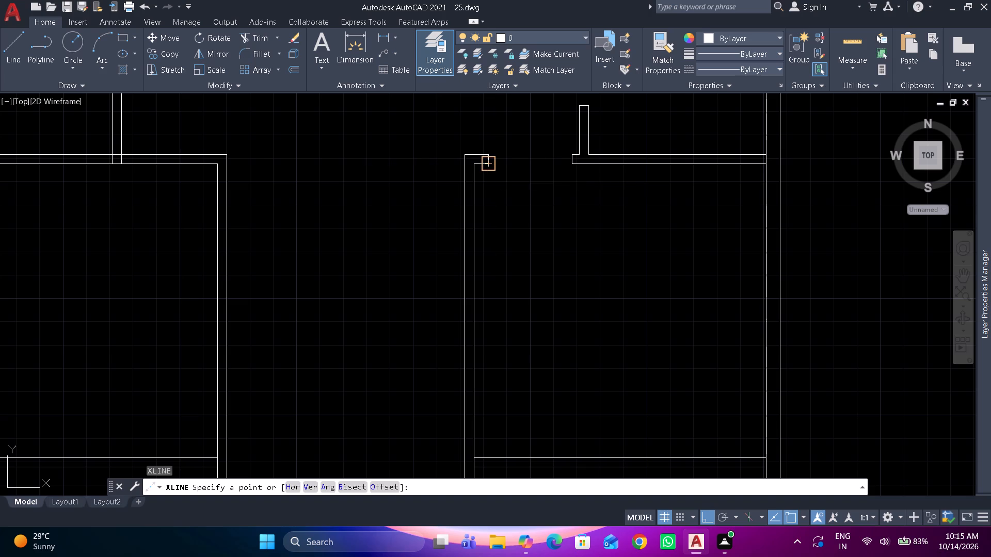
left_click(504, 230)
key("space")
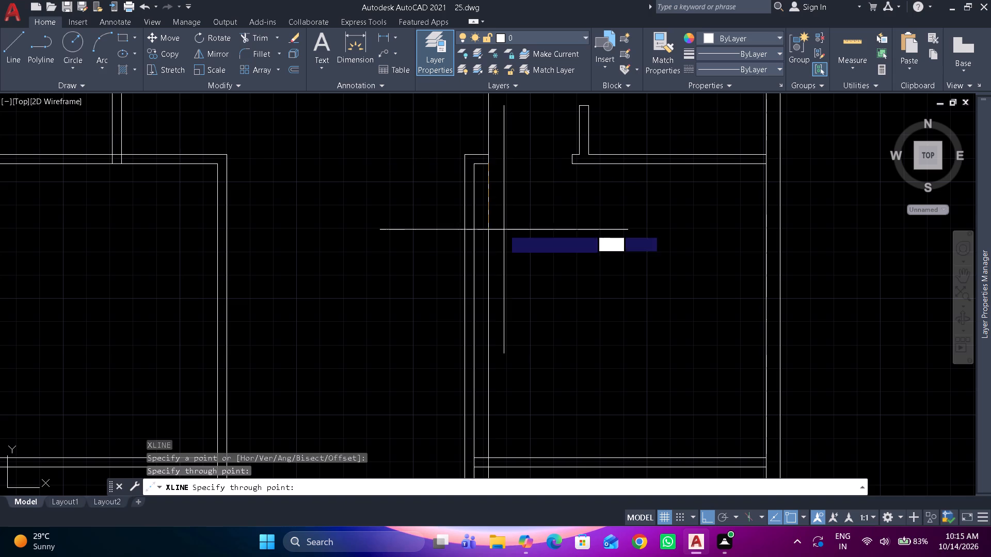
Offset the vertical construction line 3' to the right to mark the door width on the room's lower horizontal partition.
middle_click_drag(517, 314, 509, 237)
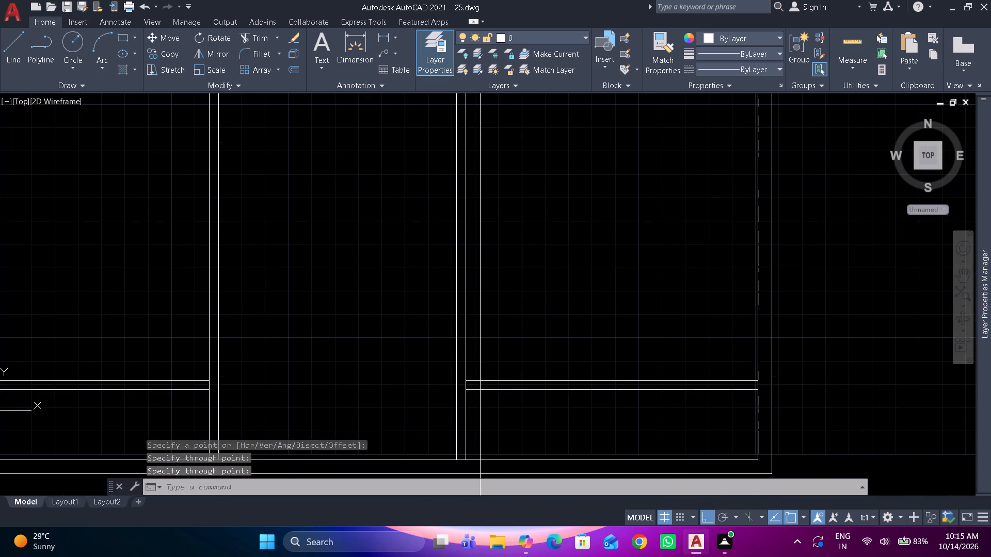
scroll(508, 387, "up", 2)
type("o")
key("space")
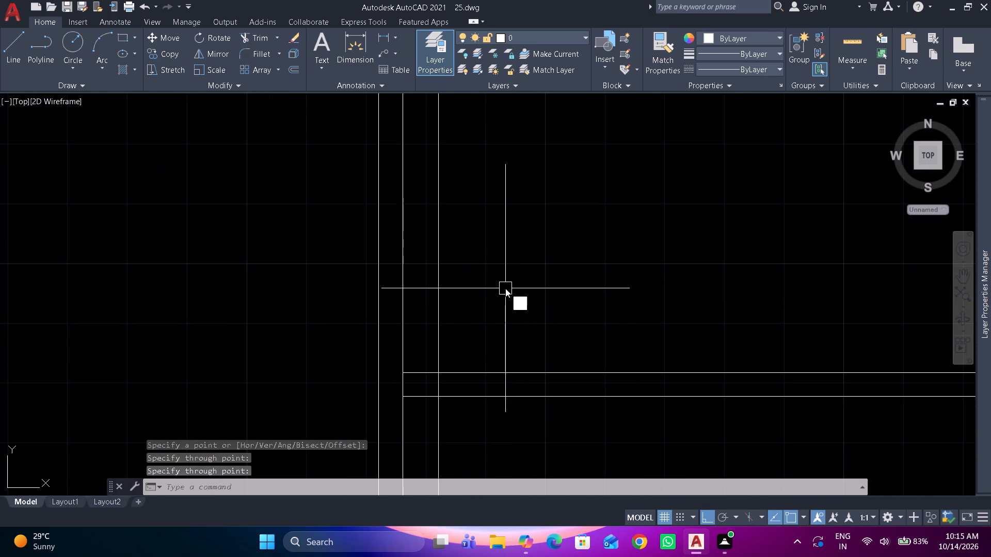
key("space")
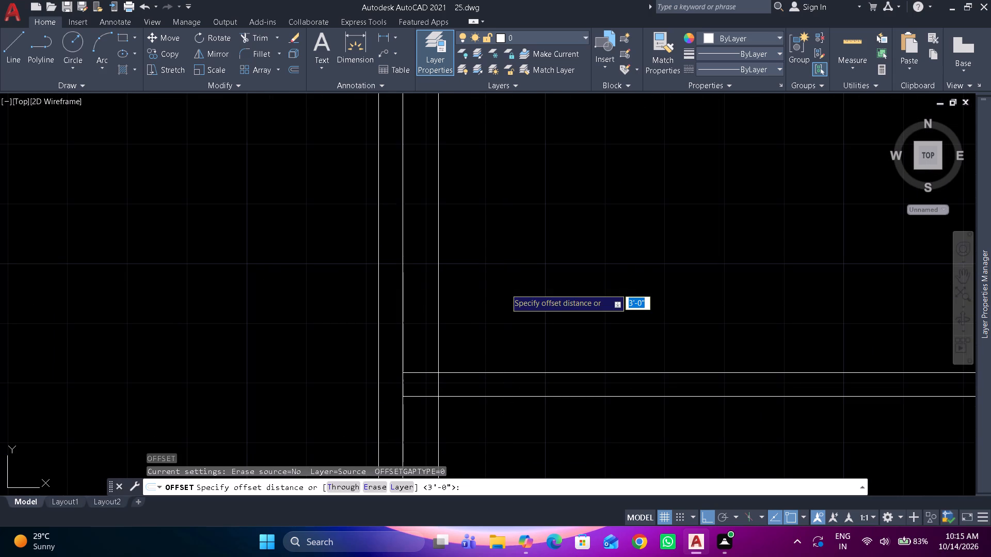
left_click(439, 301)
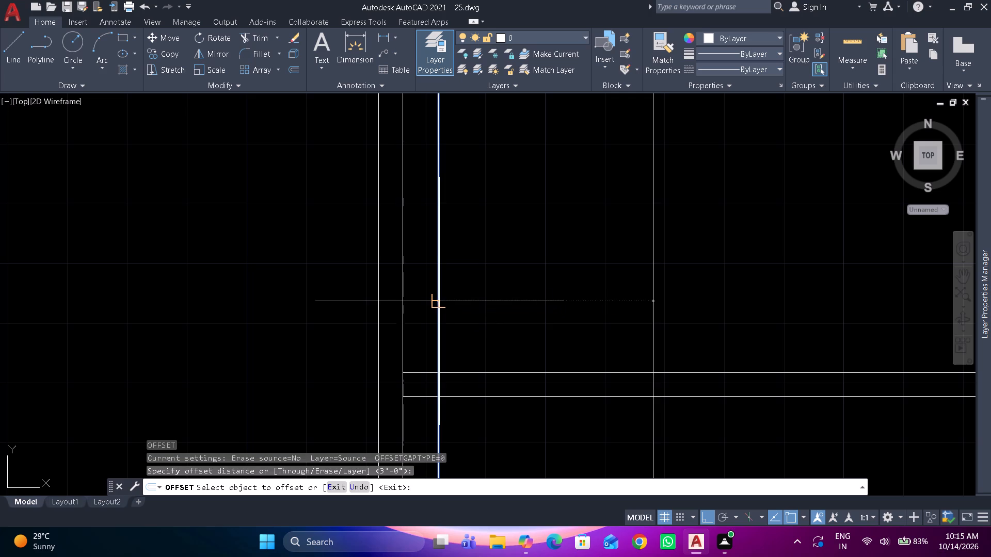
left_click(518, 287)
key("space")
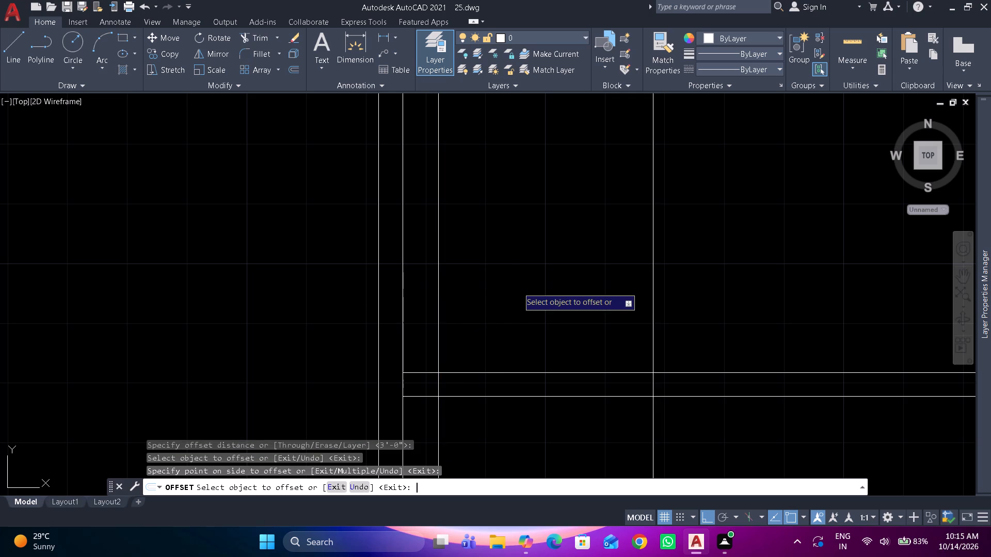
Trim the excess construction lines and both wall faces between them to open the 3' doorway in the bottom right room's lower partition.
type("tr")
key("space")
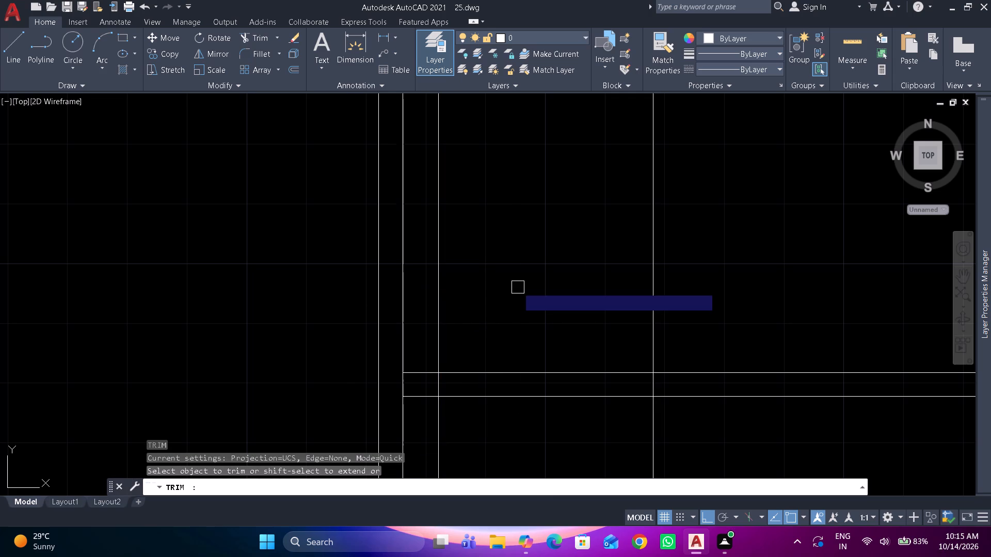
middle_click_drag(522, 341, 476, 232)
scroll(500, 303, "up", 1)
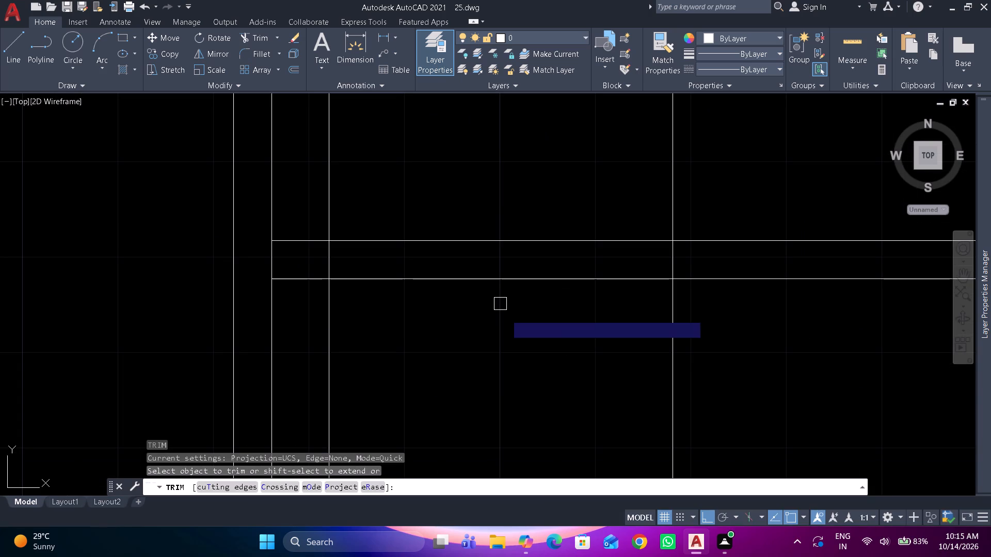
left_click_drag(702, 339, 499, 337)
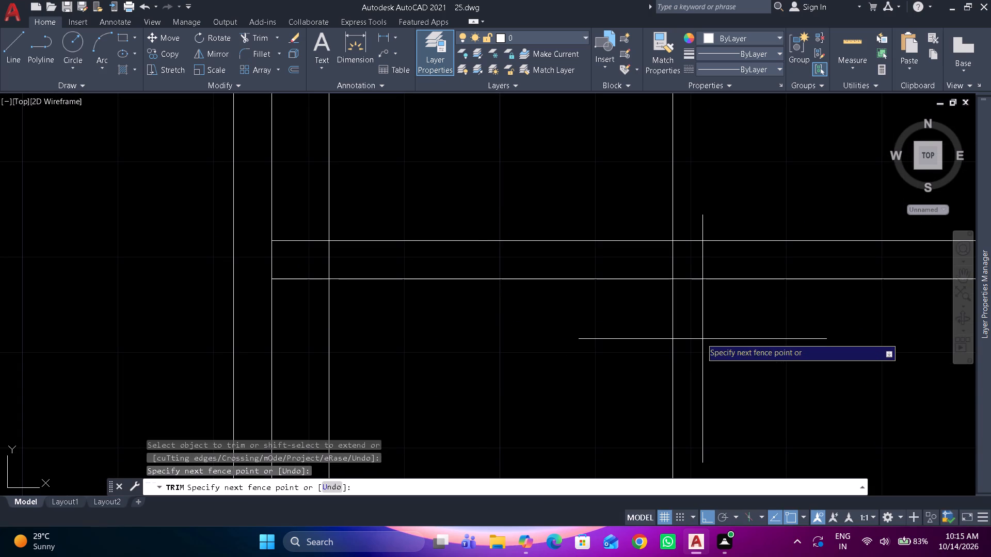
left_click_drag(499, 337, 337, 327)
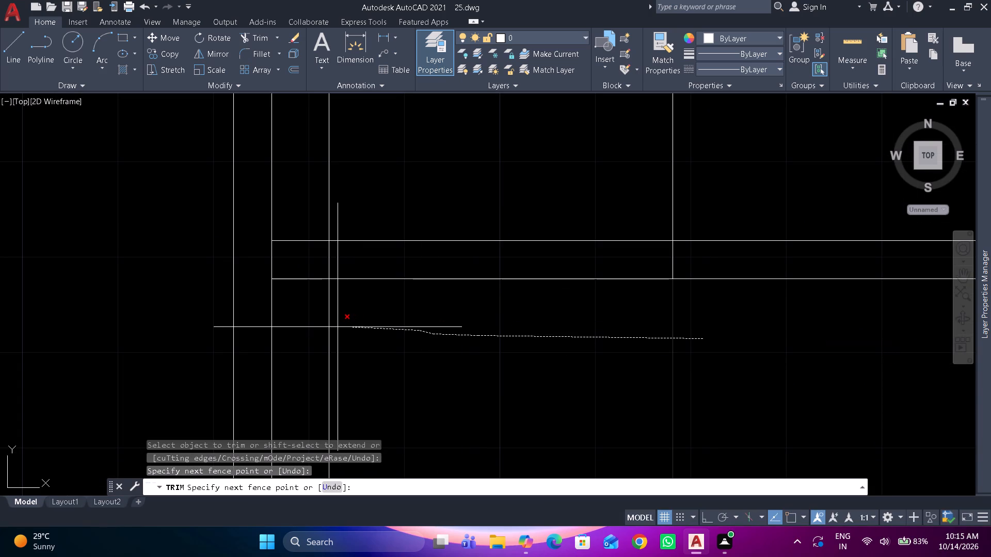
left_click_drag(337, 327, 380, 318)
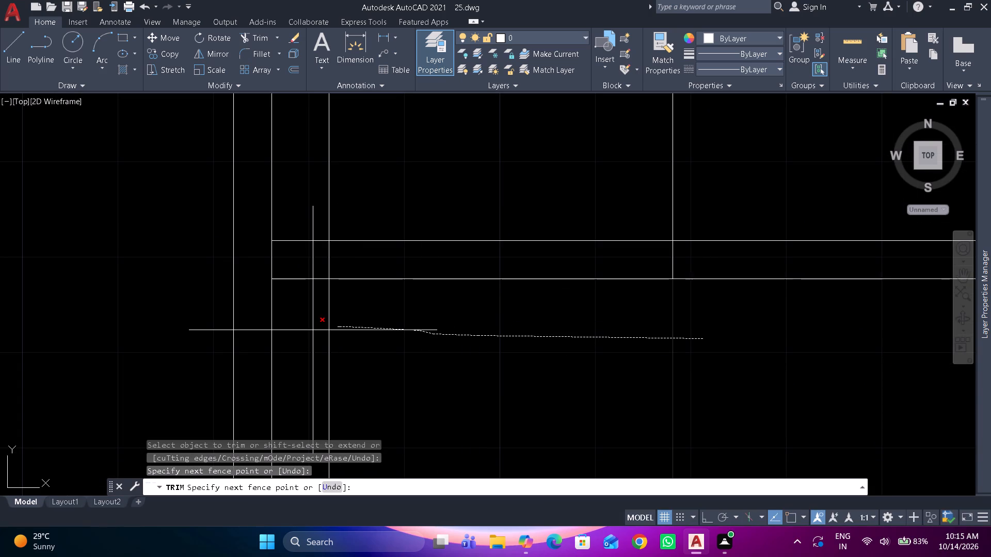
left_click_drag(380, 318, 467, 260)
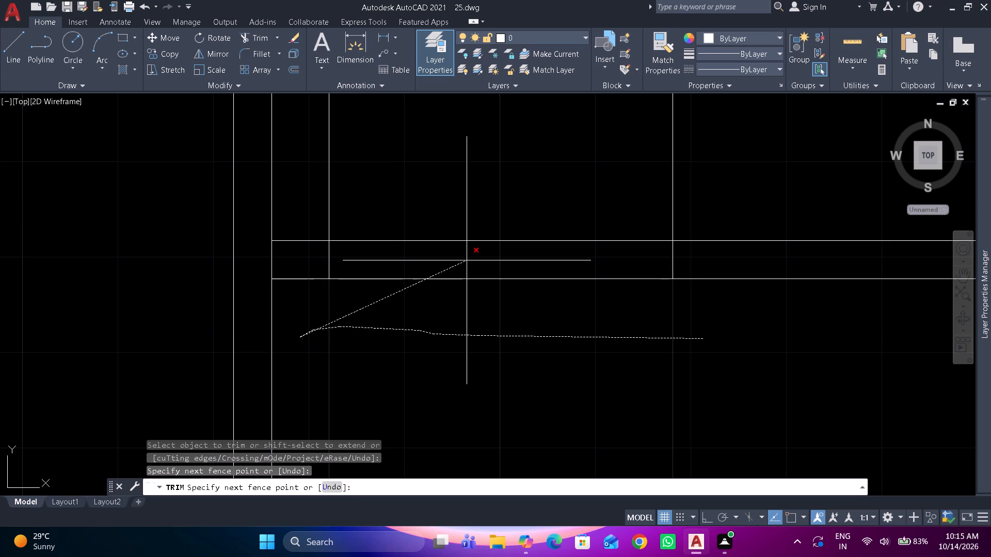
left_click_drag(467, 260, 469, 199)
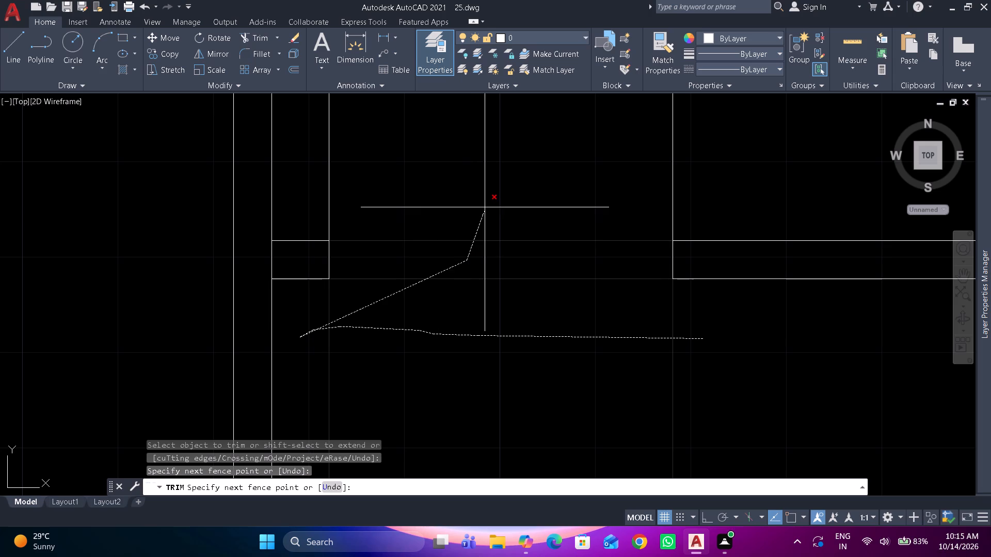
left_click_drag(469, 199, 315, 171)
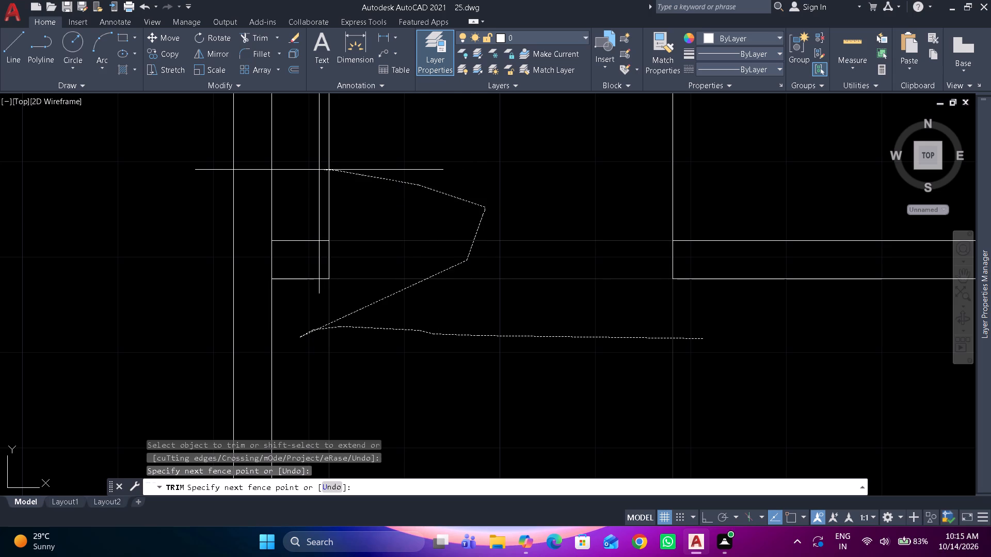
left_click_drag(315, 171, 566, 165)
left_click_drag(566, 165, 693, 163)
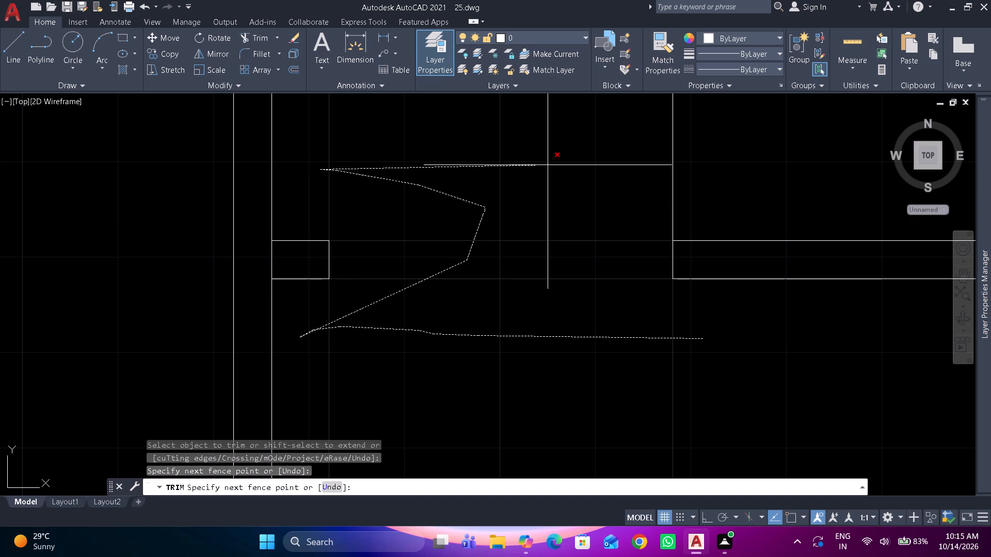
left_click_drag(693, 163, 730, 164)
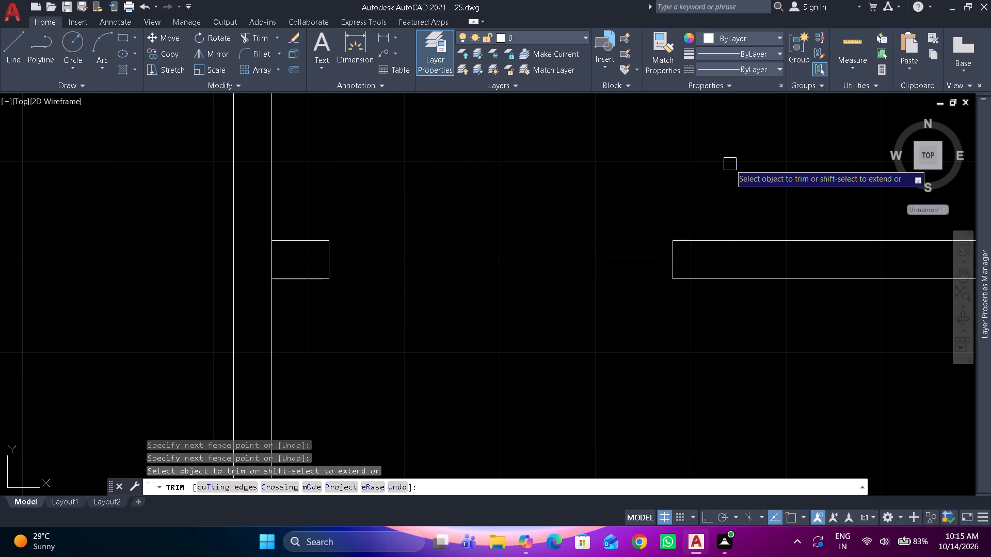
key("Return")
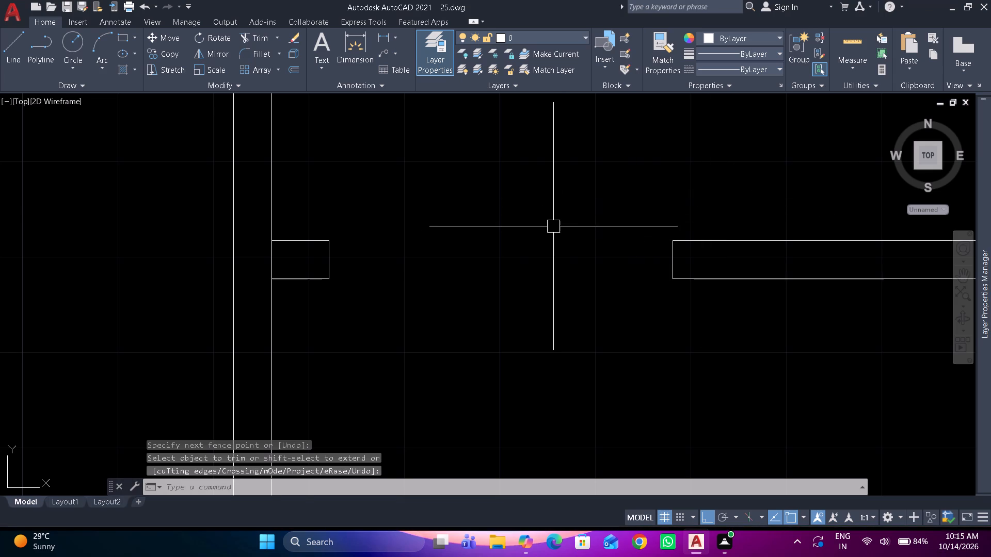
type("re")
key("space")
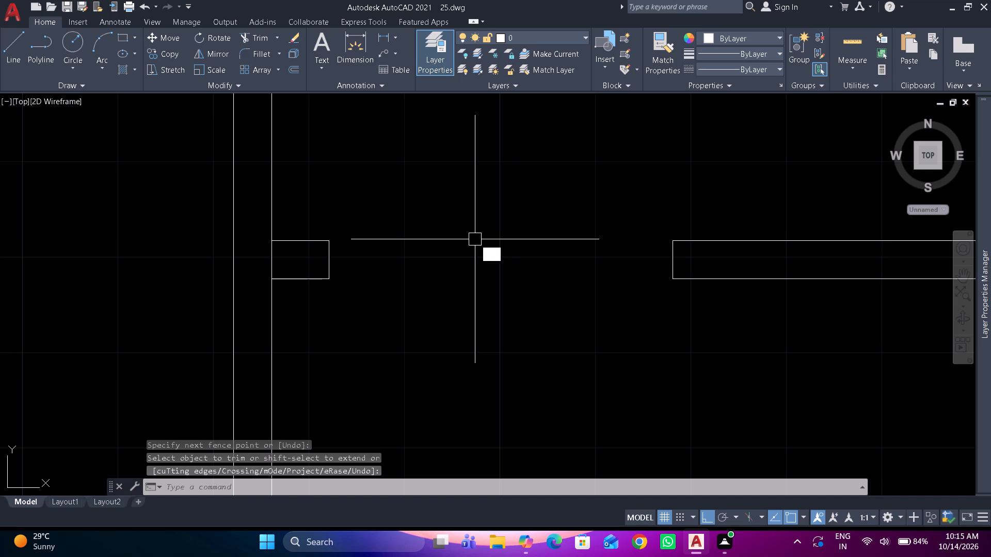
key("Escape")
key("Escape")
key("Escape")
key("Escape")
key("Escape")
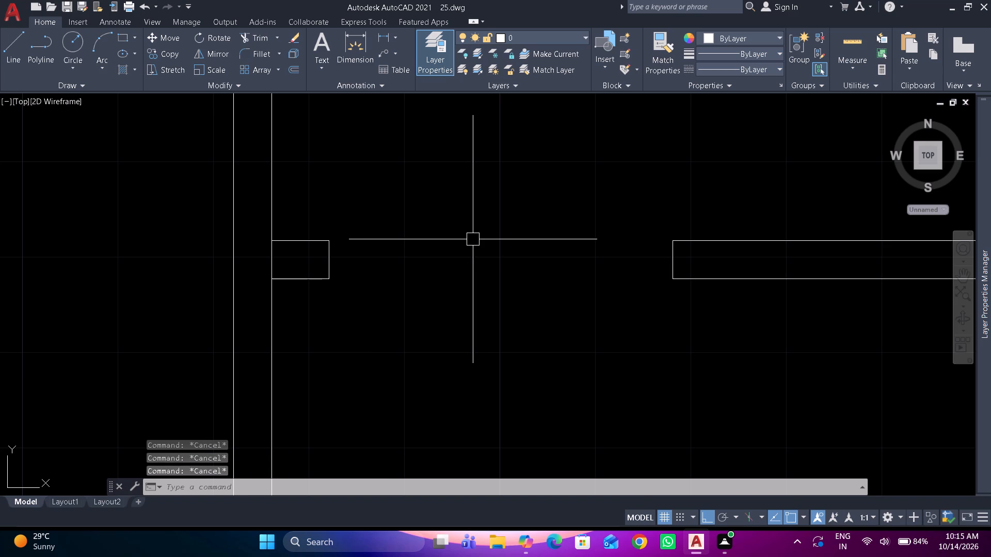
Trim the vertical wall line crossing the junction with the short stub beside the bottom right room's lower doorway.
type("tr")
key("space")
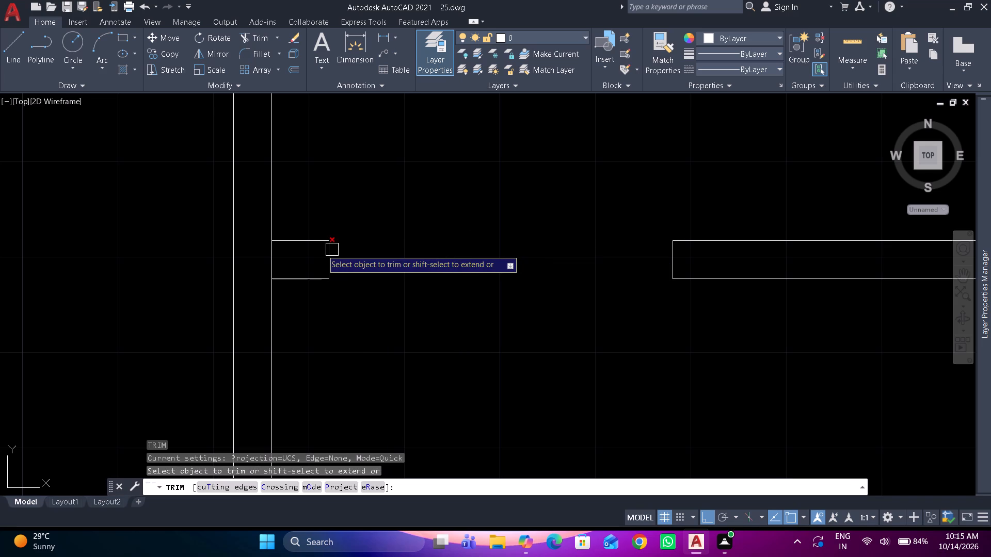
left_click(275, 257)
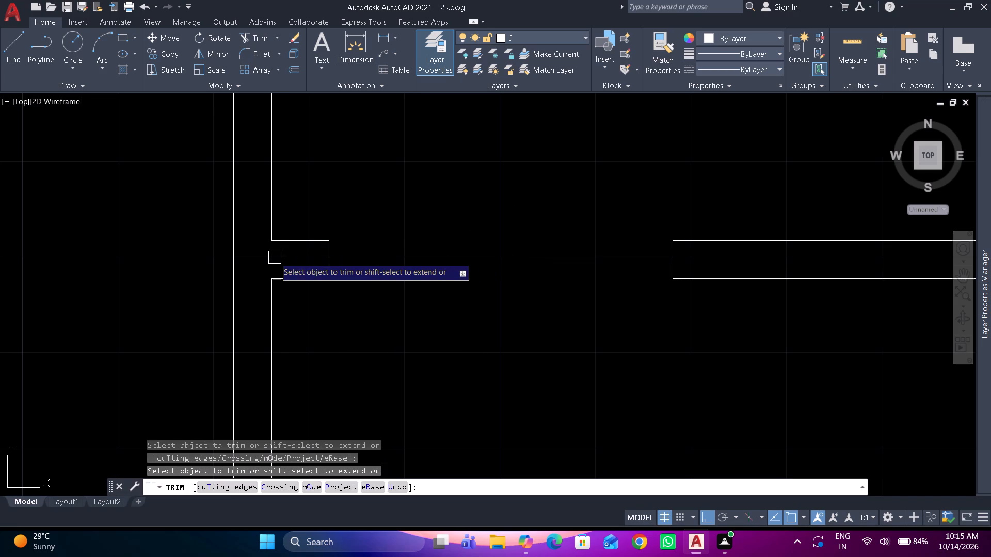
key("space")
Extend the inner face of the bottom left room's right wall up to the outer face of its upper wall.
scroll(414, 238, "down", 3)
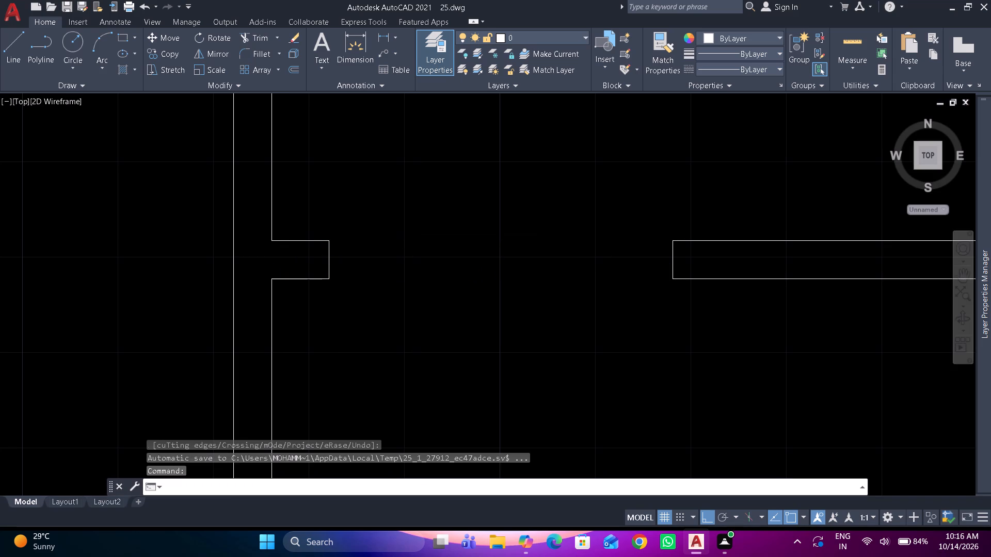
scroll(414, 239, "down", 2)
middle_click_drag(434, 255, 466, 274)
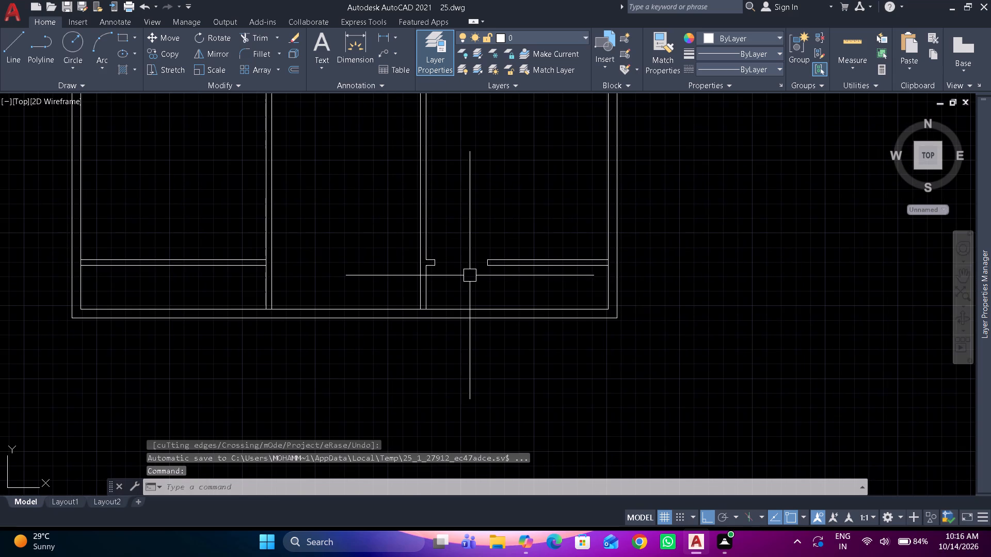
scroll(340, 260, "down", 1)
middle_click_drag(340, 260, 353, 266)
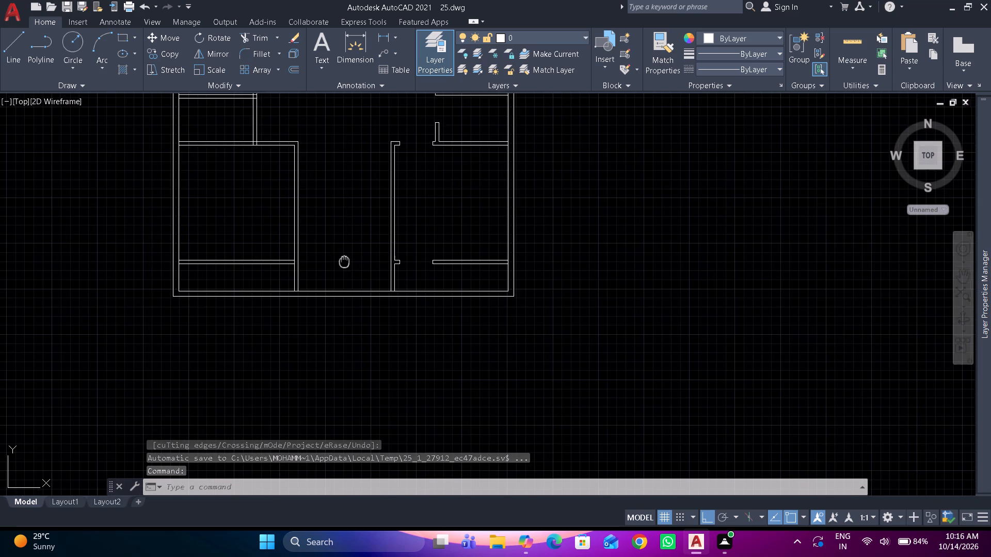
middle_click_drag(353, 266, 404, 296)
middle_click_drag(348, 267, 373, 317)
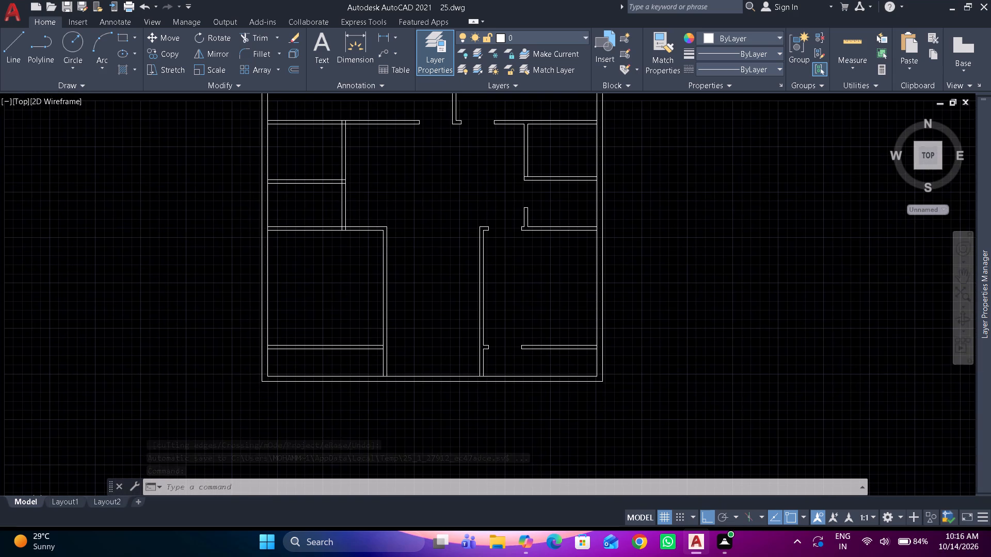
scroll(364, 242, "up", 4)
type("ex")
key("space")
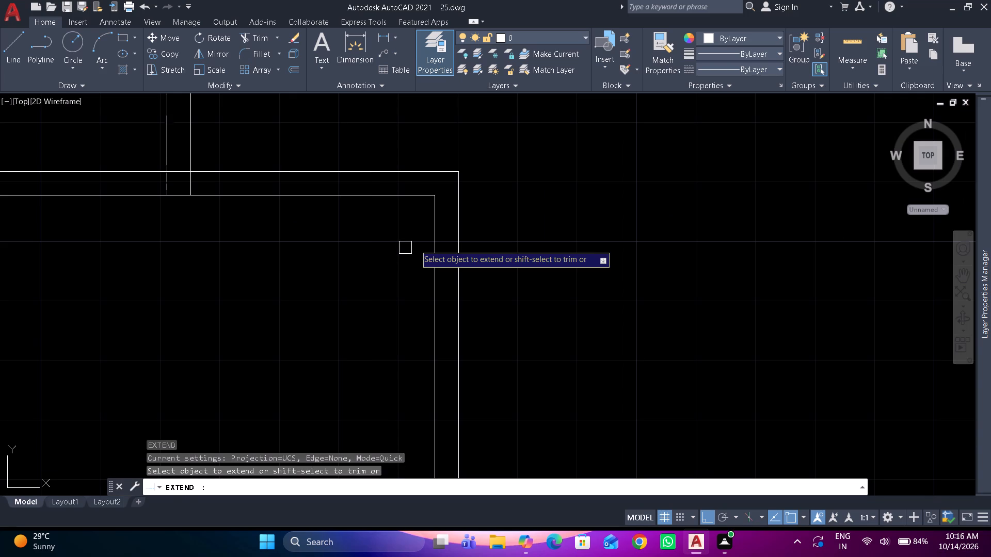
left_click(433, 230)
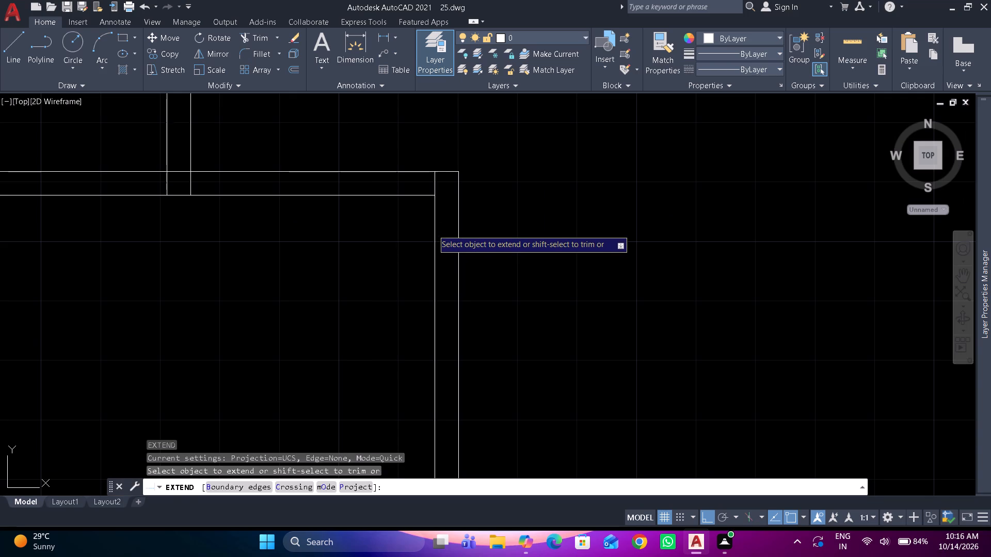
key("Escape")
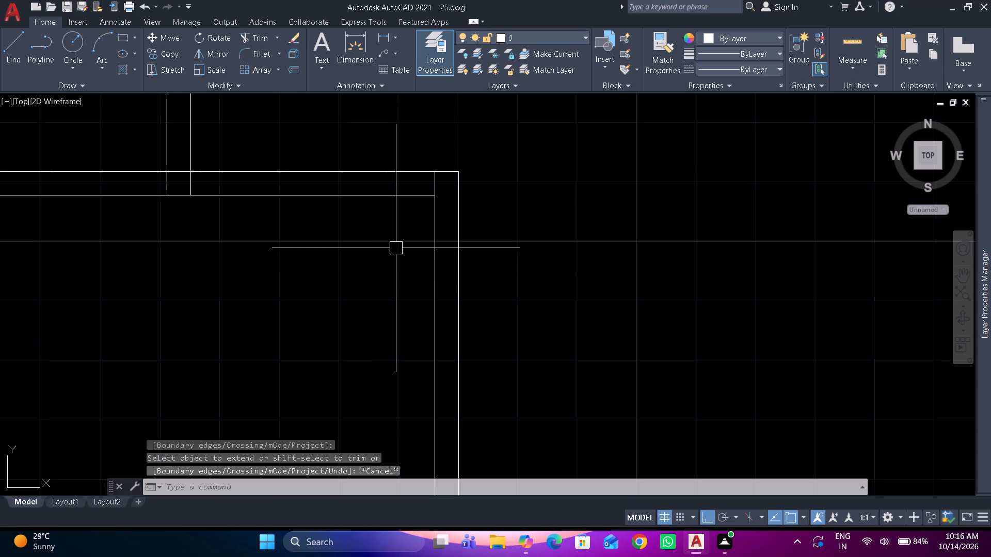
Offset the extended inner wall face 3' to the left to mark the door width on the bottom left room's upper wall.
type("o 3'")
key("space")
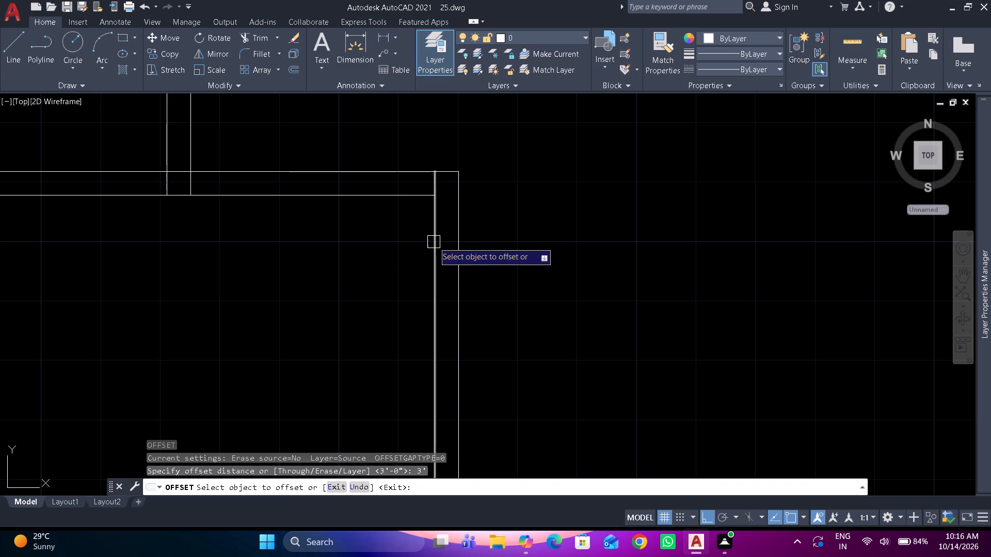
left_click(434, 242)
left_click(373, 251)
key("space")
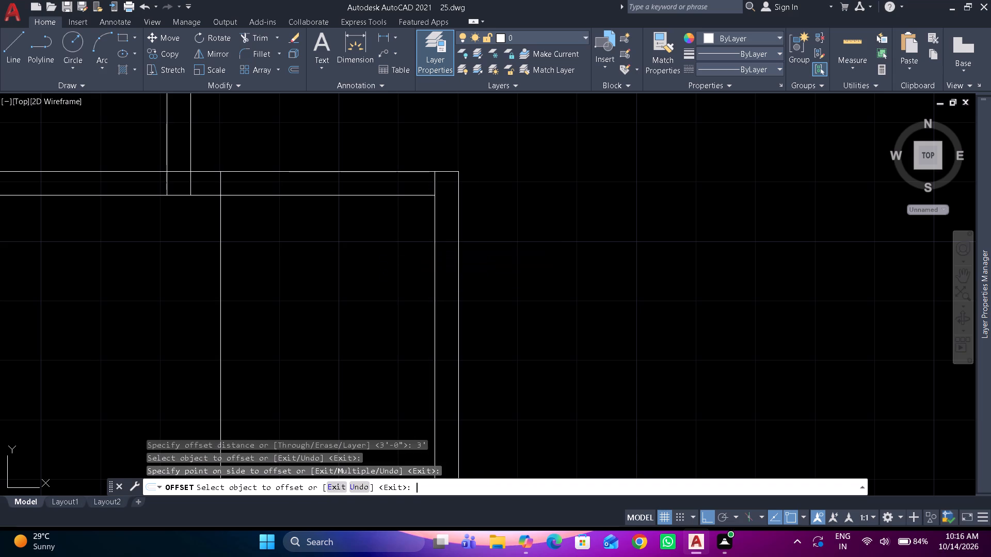
Trim the offset line below the wall and both wall faces to open the 3' doorway in the bottom left room's upper wall.
type("tr")
key("space")
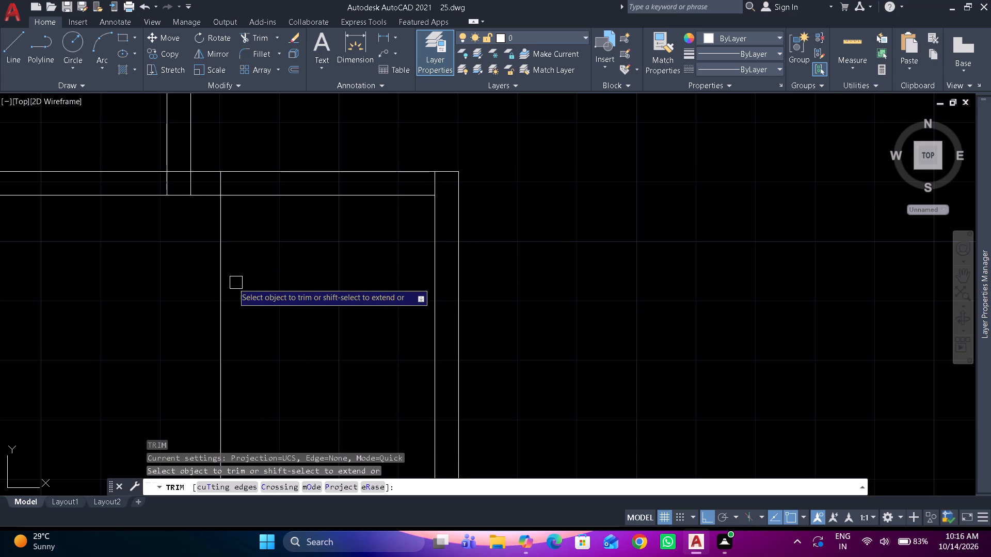
left_click_drag(180, 287, 252, 265)
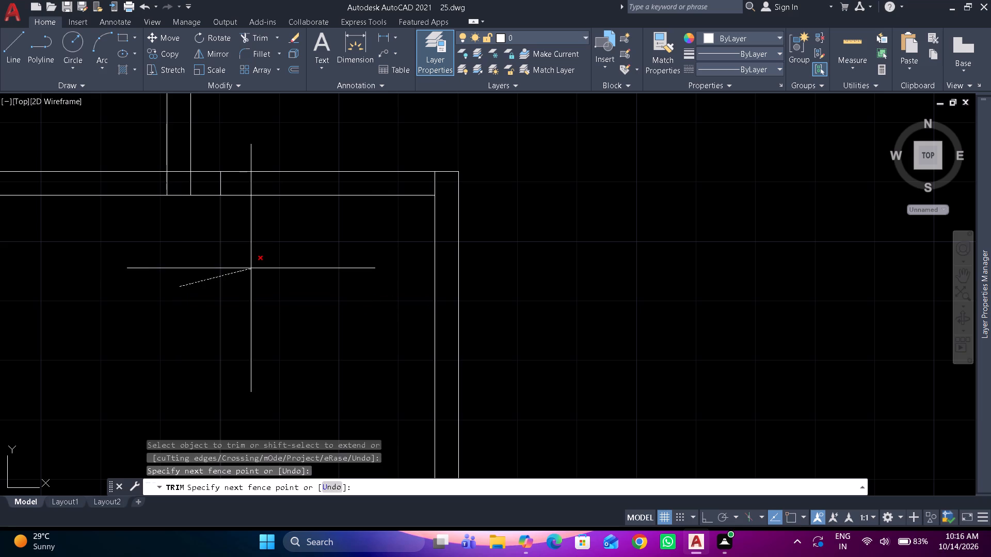
left_click_drag(252, 265, 316, 138)
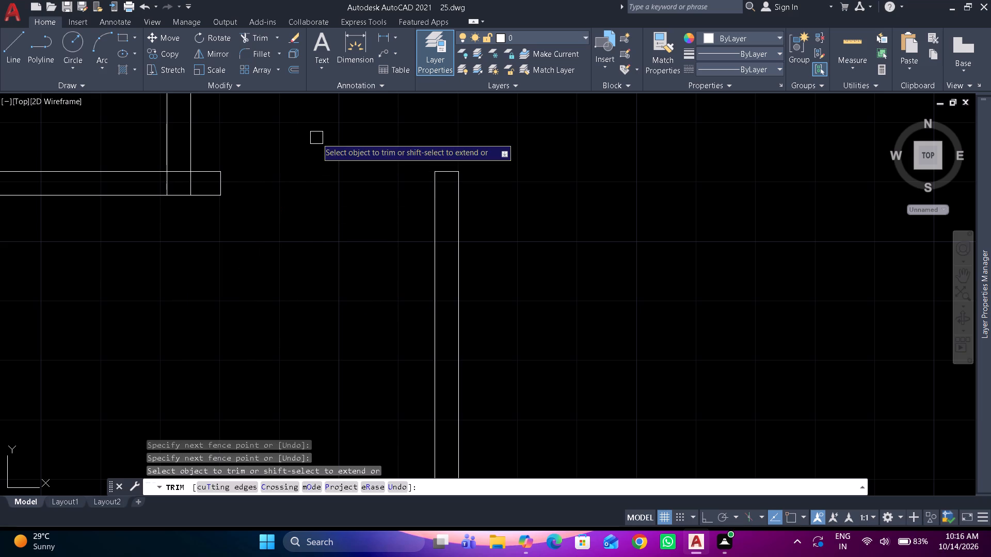
Trim the leftover wall lines crossing the partition junction beside the left jamb of the bottom left room's upper doorway.
scroll(178, 183, "up", 2)
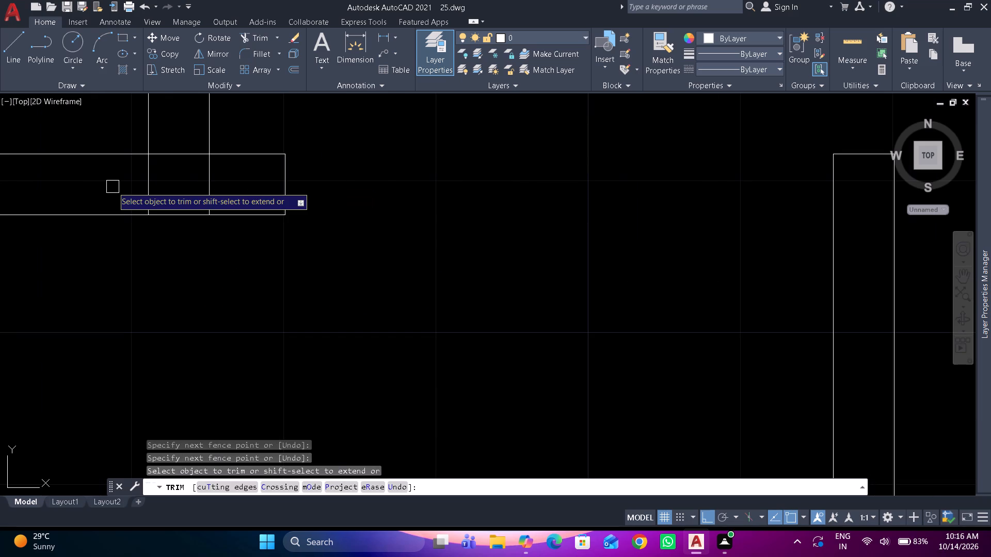
left_click_drag(113, 187, 167, 165)
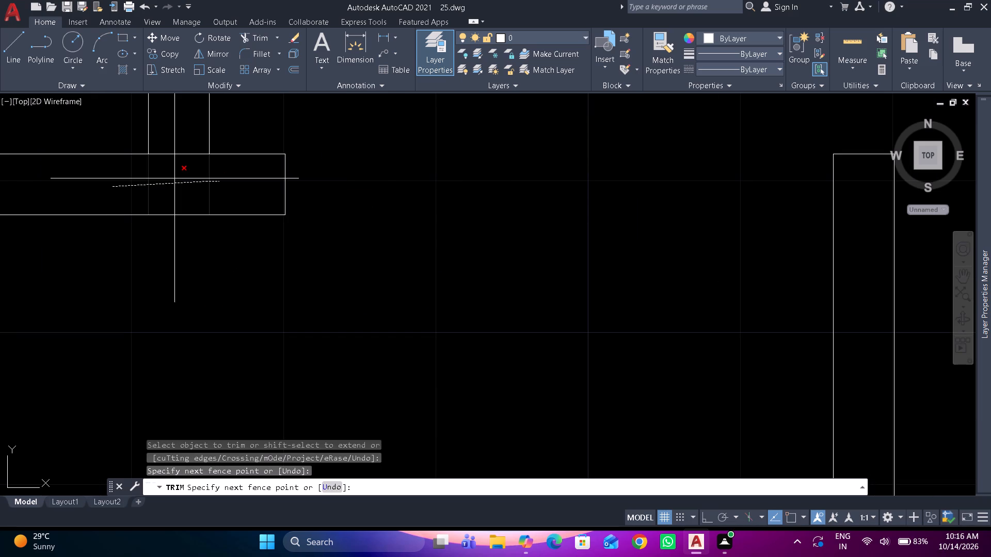
left_click_drag(167, 165, 172, 137)
key("space")
Draw a vertical construction line from the left jamb of the bottom left room's upper doorway, crossing the room's lower wall.
scroll(290, 212, "down", 1)
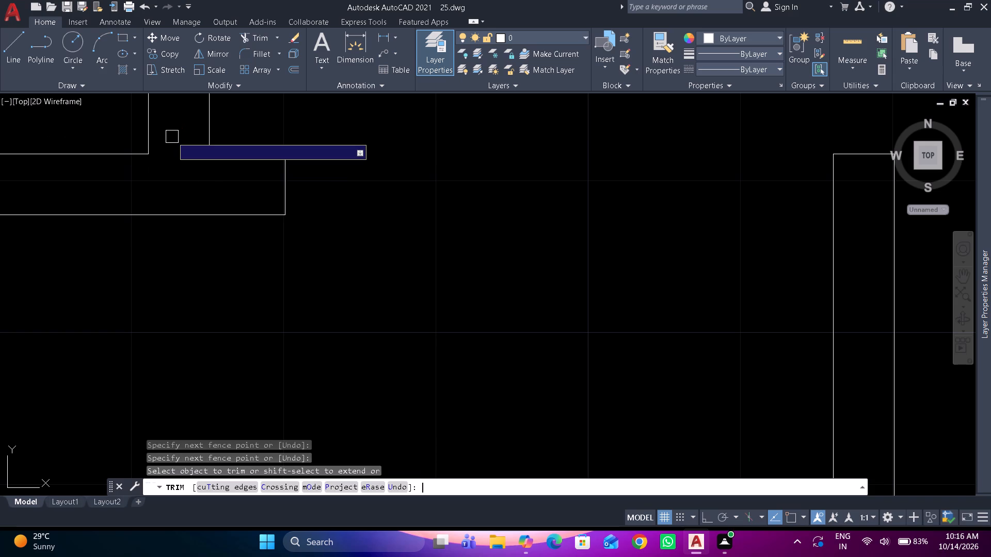
scroll(332, 225, "down", 3)
scroll(351, 269, "down", 1)
middle_click_drag(335, 284, 335, 284)
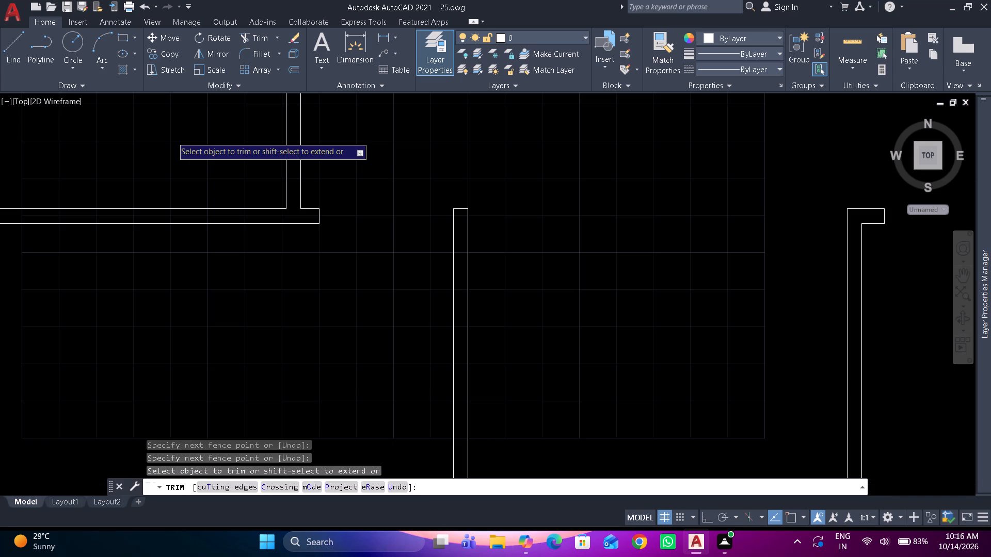
middle_click_drag(335, 284, 387, 205)
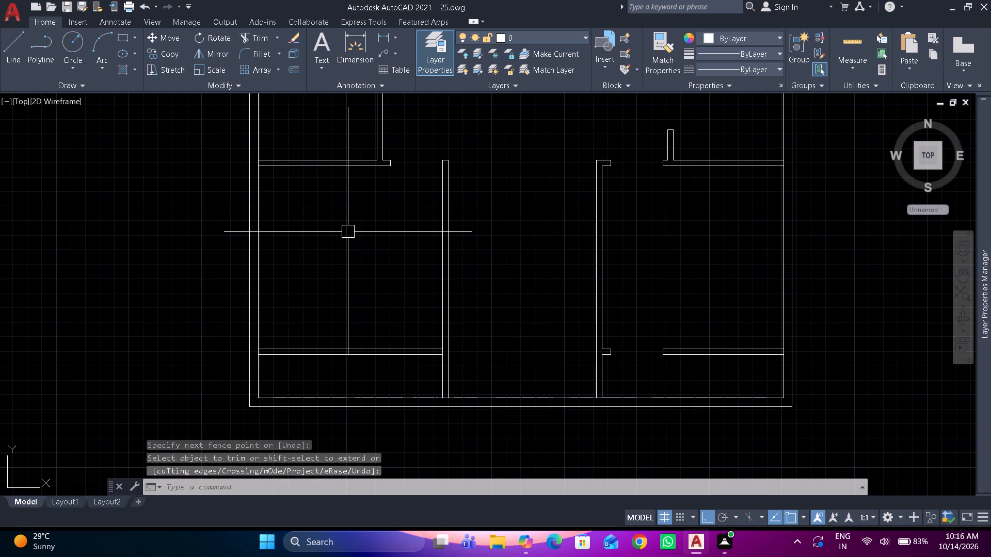
type("xl")
key("space")
scroll(384, 185, "up", 1)
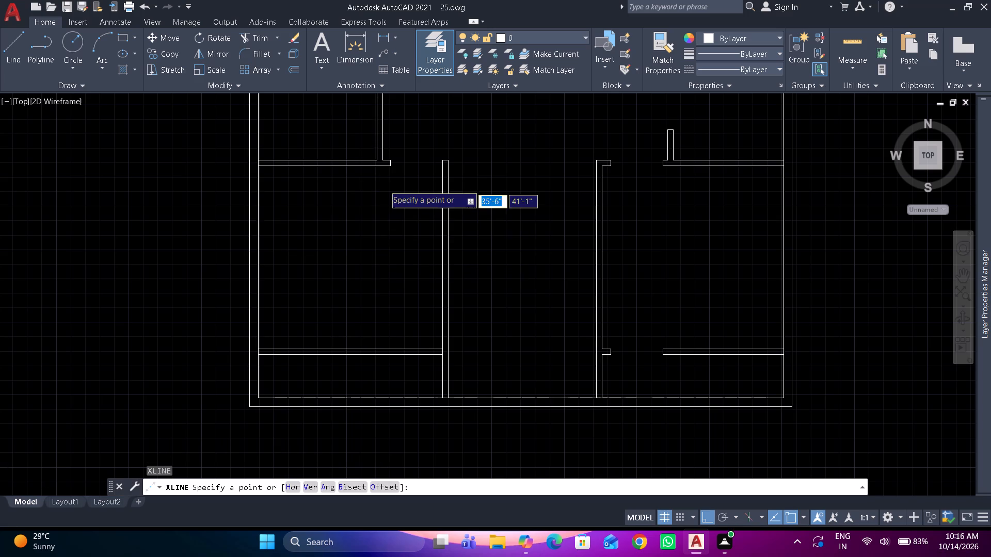
left_click(392, 159)
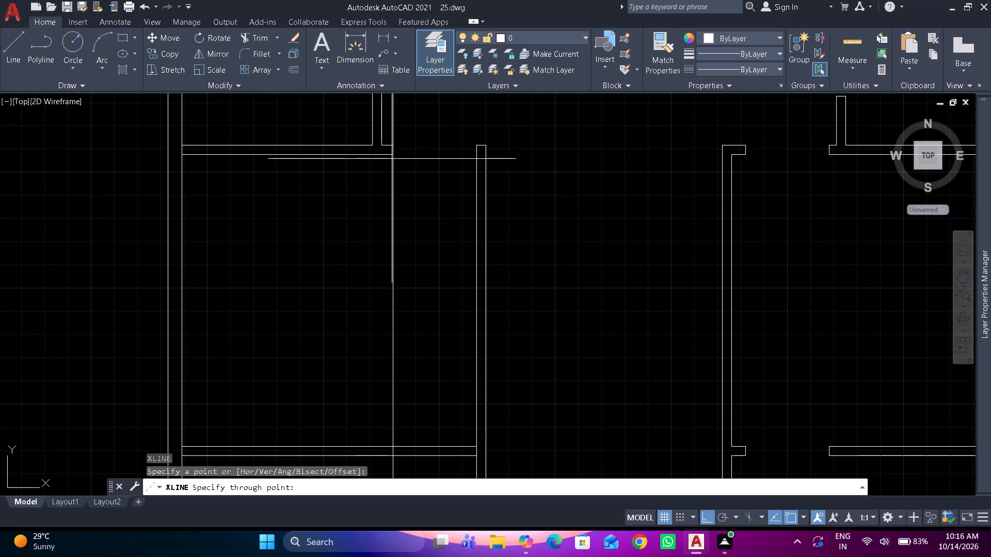
left_click(394, 226)
key("space")
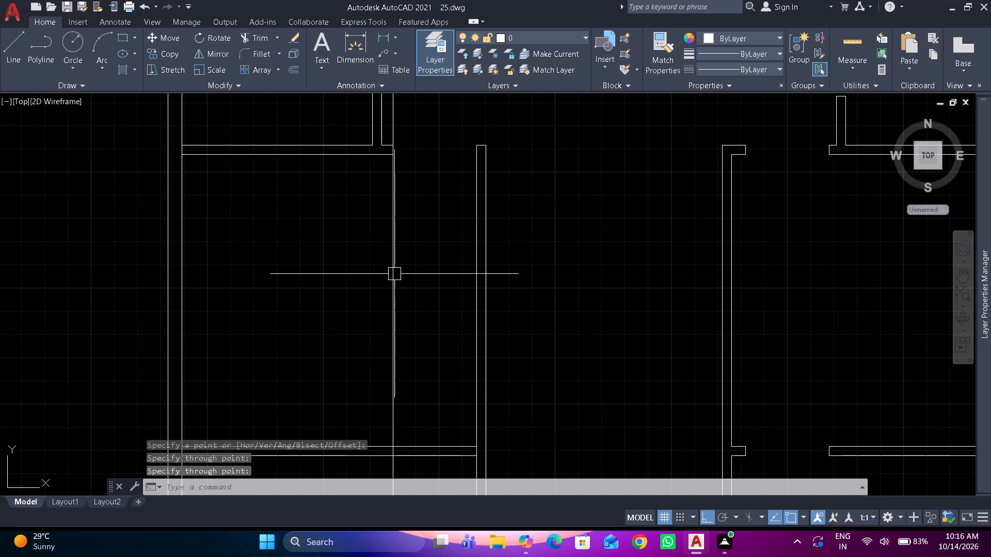
Trim the construction line and both wall faces to open a doorway in the bottom left room's lower wall, aligned with the upper doorway.
type("tr")
key("space")
middle_click_drag(394, 292, 389, 189)
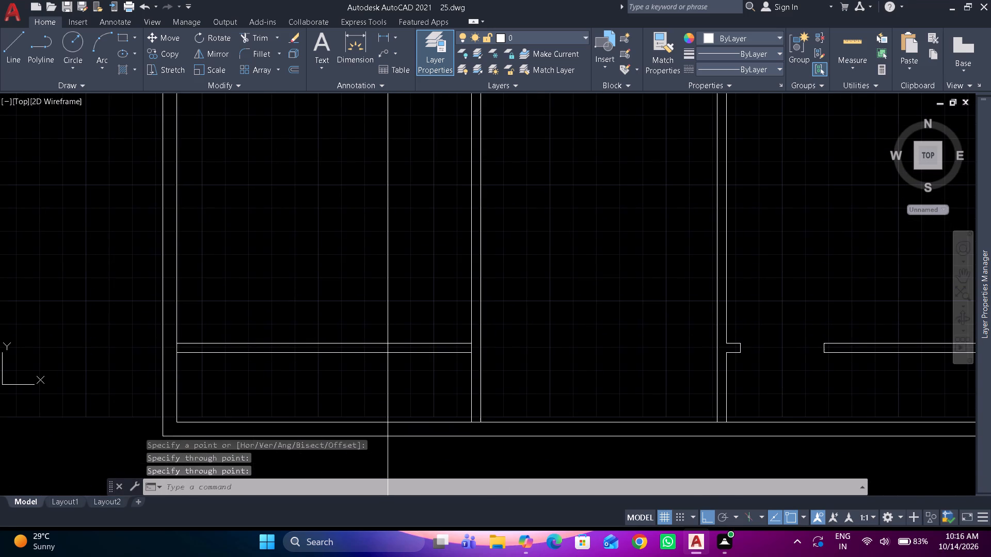
scroll(416, 397, "up", 4)
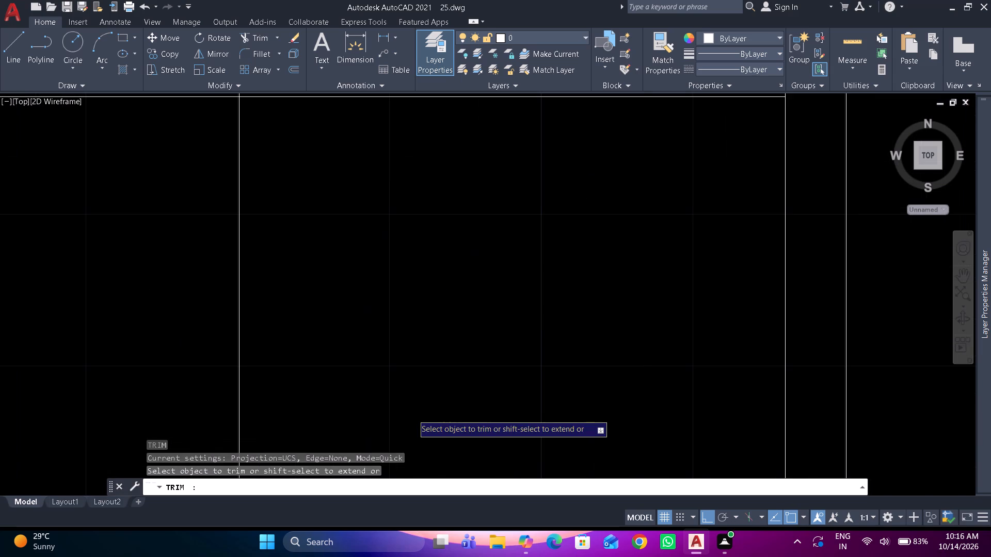
scroll(406, 321, "down", 1)
middle_click_drag(406, 329, 409, 442)
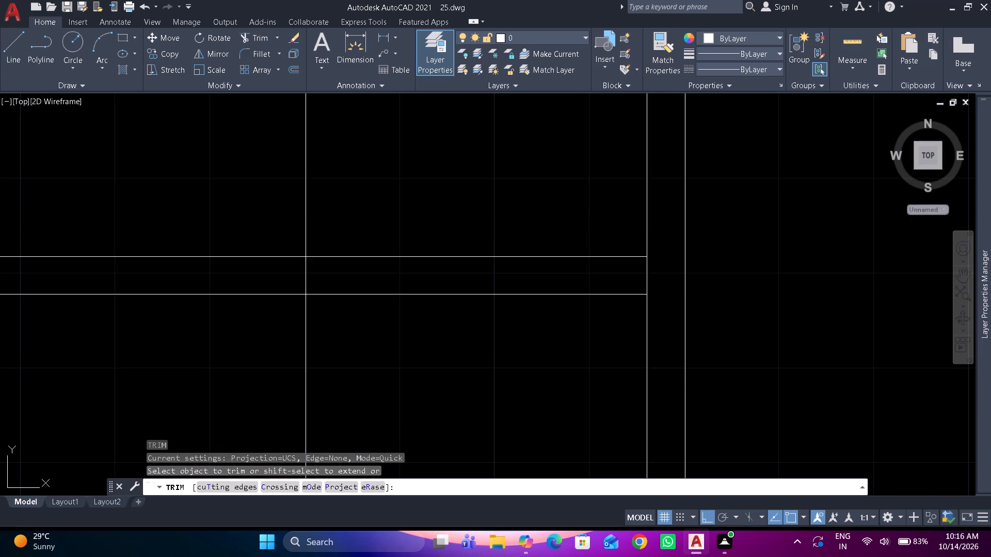
left_click_drag(220, 196, 385, 298)
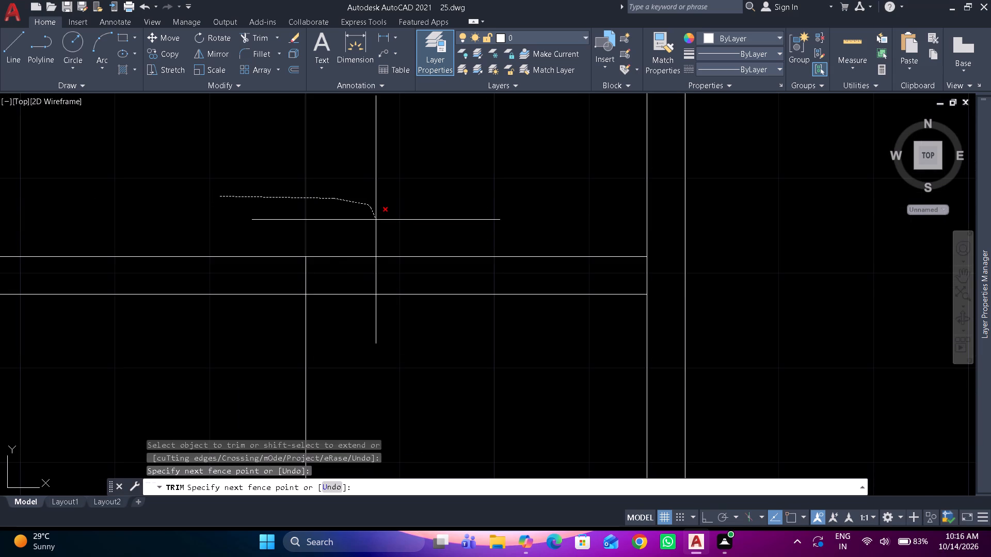
left_click_drag(385, 298, 214, 368)
key("space")
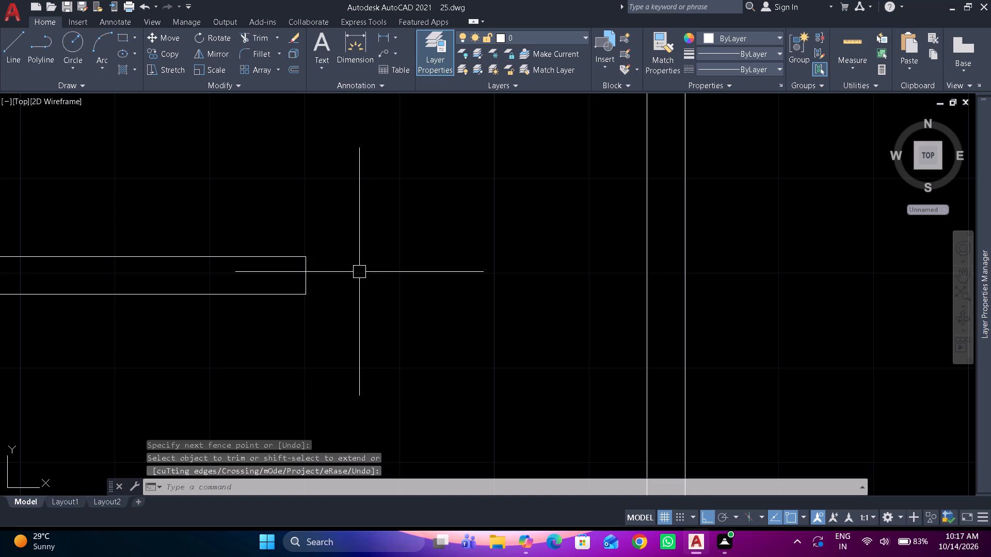
Save and regenerate the drawing, and check it for purgeable items.
key("ctrl+s")
type("re pu")
key("Return")
key("bracketright")
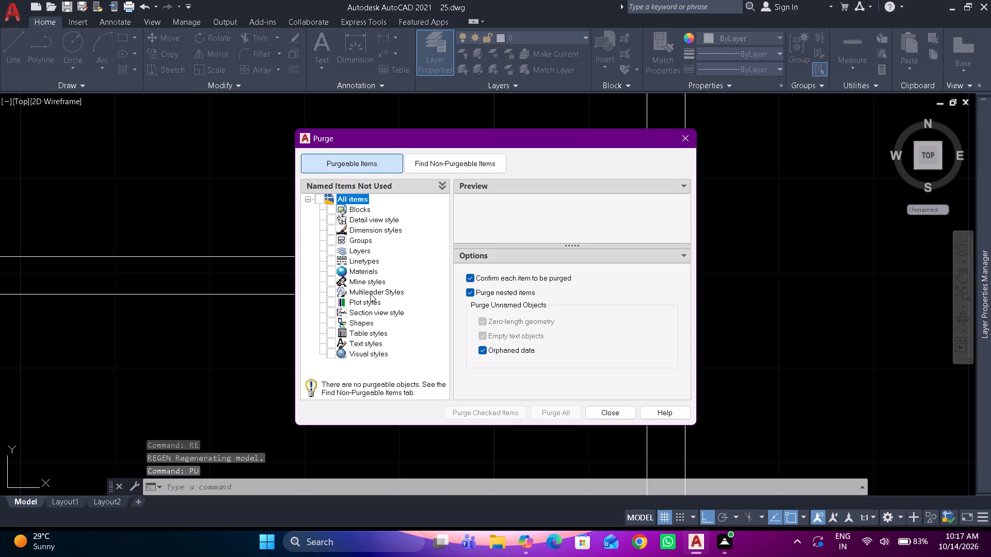
key("Escape")
key("Escape")
key("Escape")
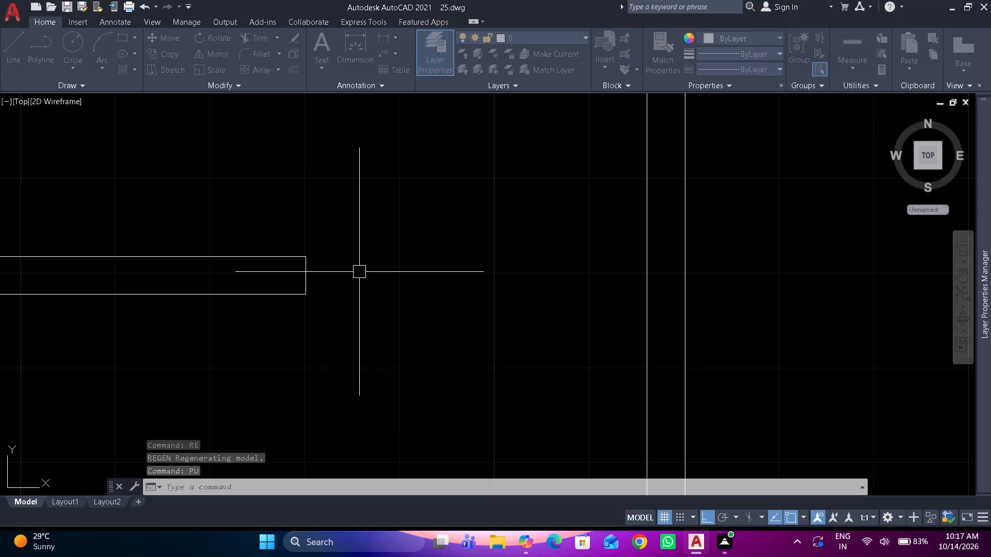
key("Escape")
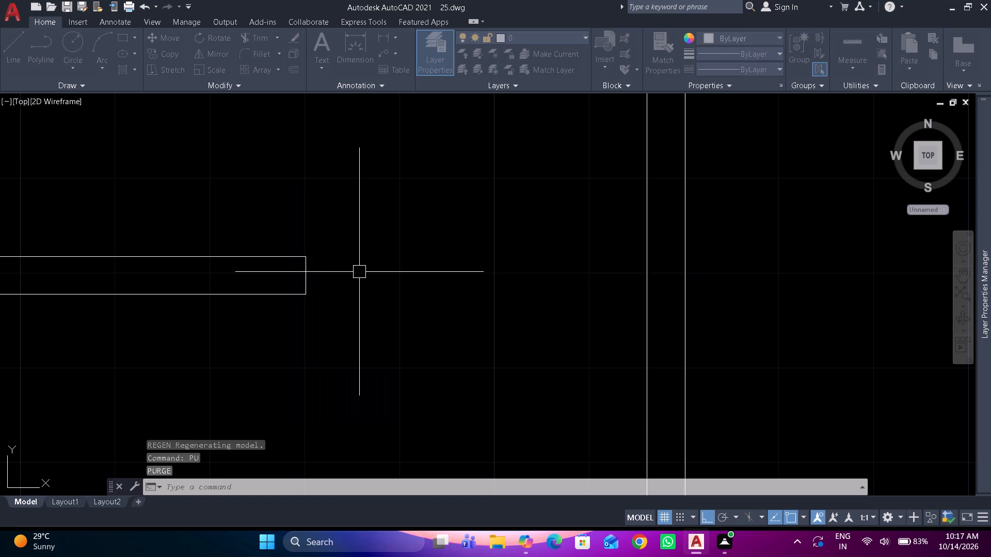
Extend the inner right wall face of the small room above the bottom left room down to the lower face of its bottom wall.
type("z e")
key("space")
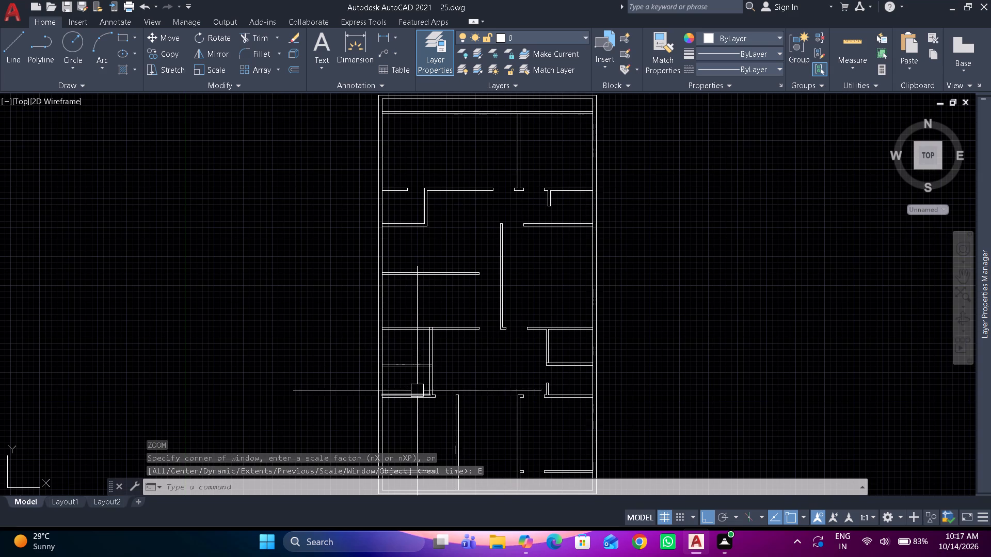
scroll(419, 396, "up", 2)
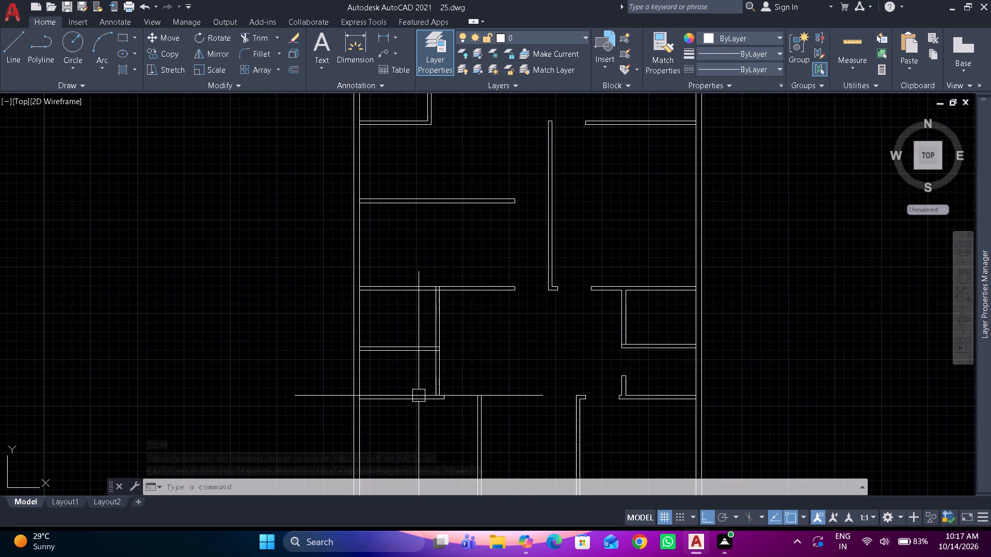
scroll(419, 396, "up", 3)
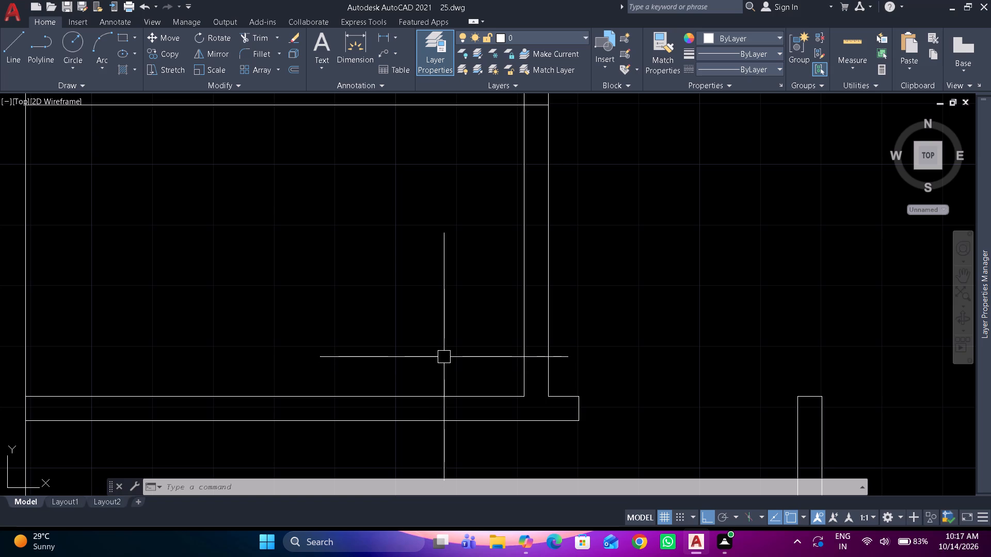
type("ex")
key("space")
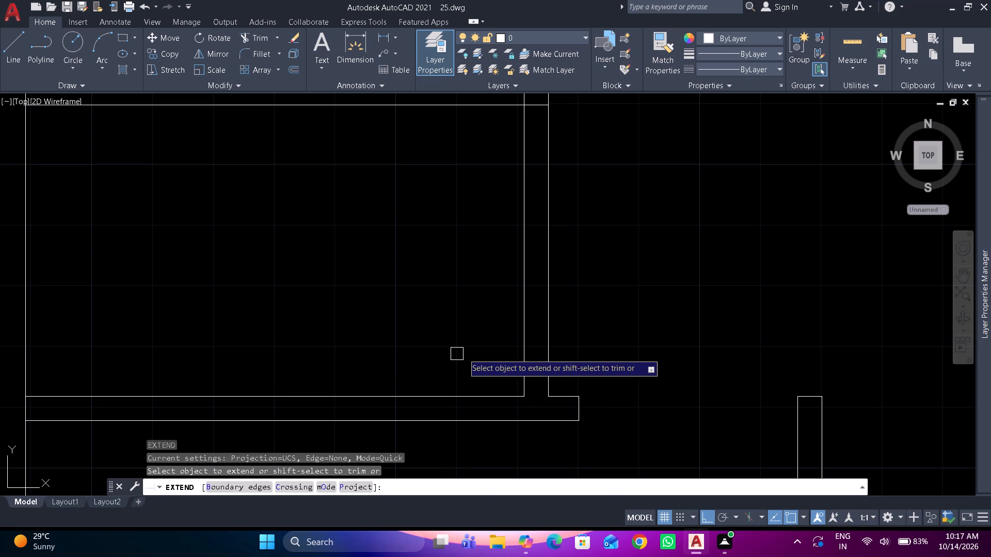
left_click(522, 364)
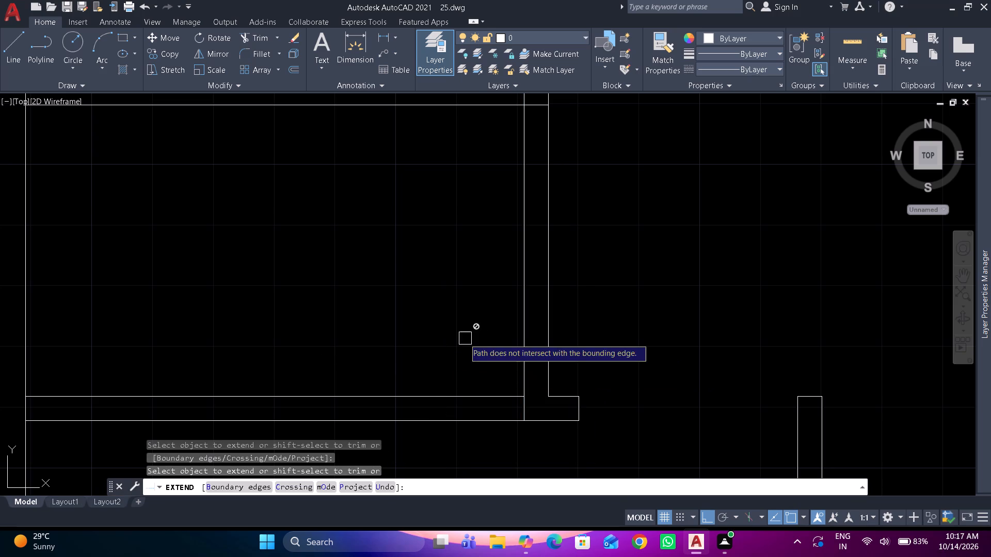
key("space")
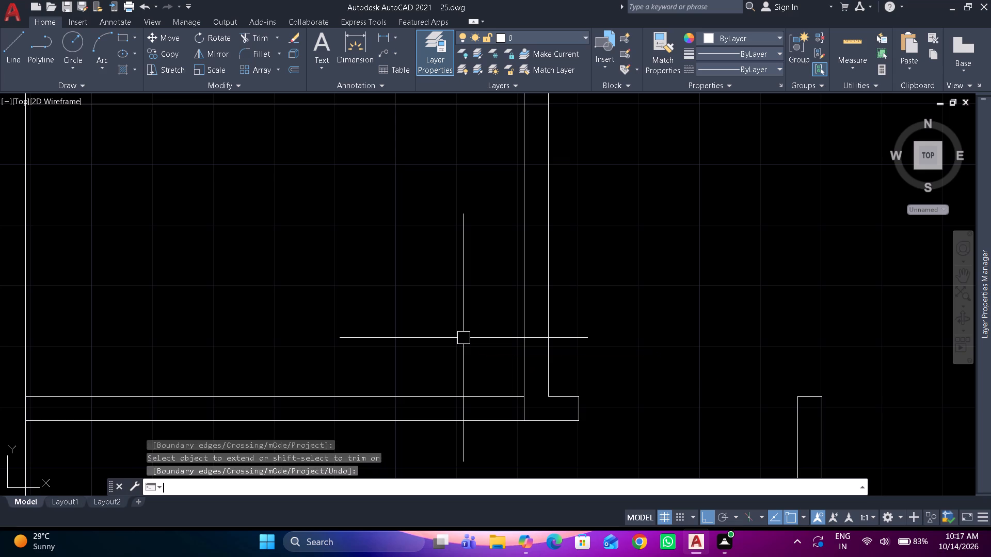
Offset the extended inner wall face 2'6" to the left to mark the door width on the small room's bottom wall.
type("o 2'6\"")
key("space")
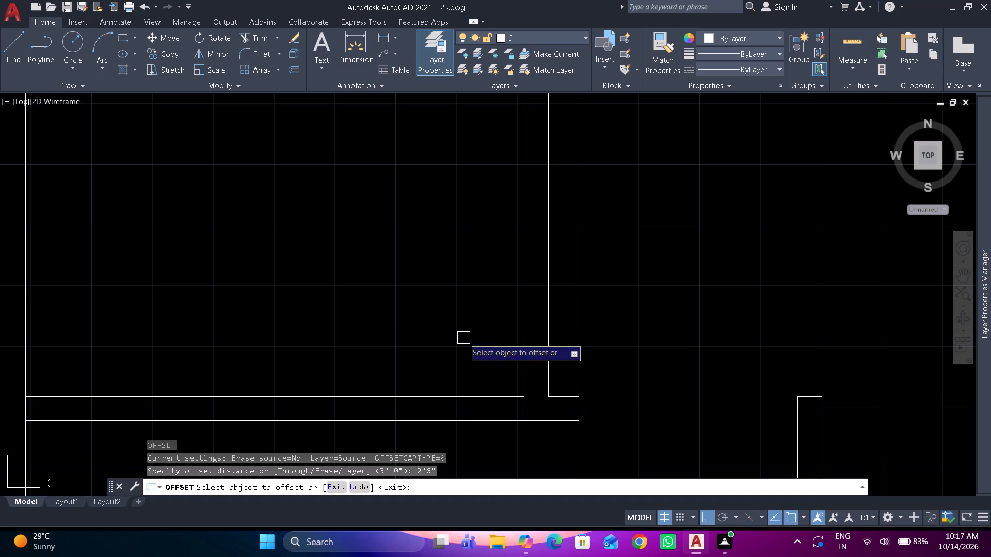
left_click(518, 326)
left_click(499, 327)
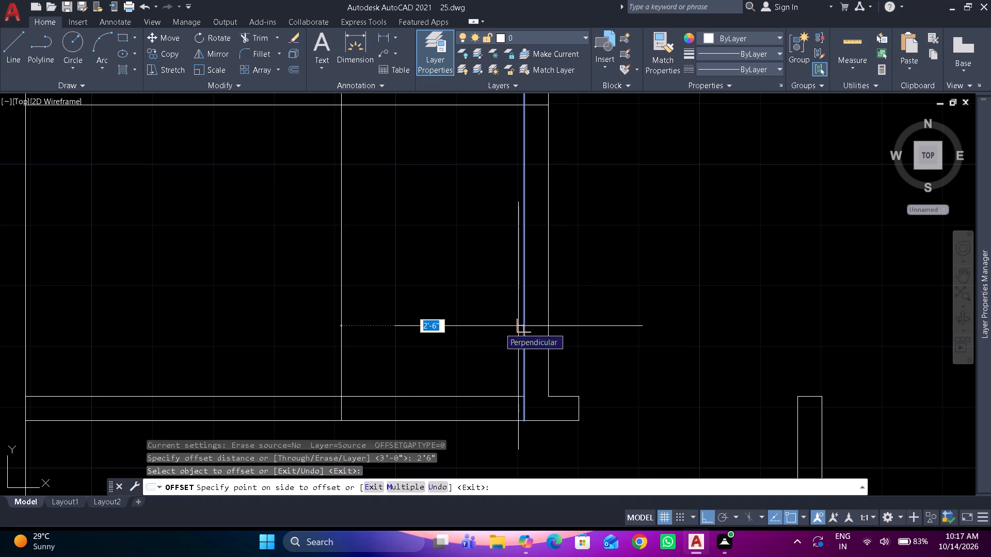
key("space")
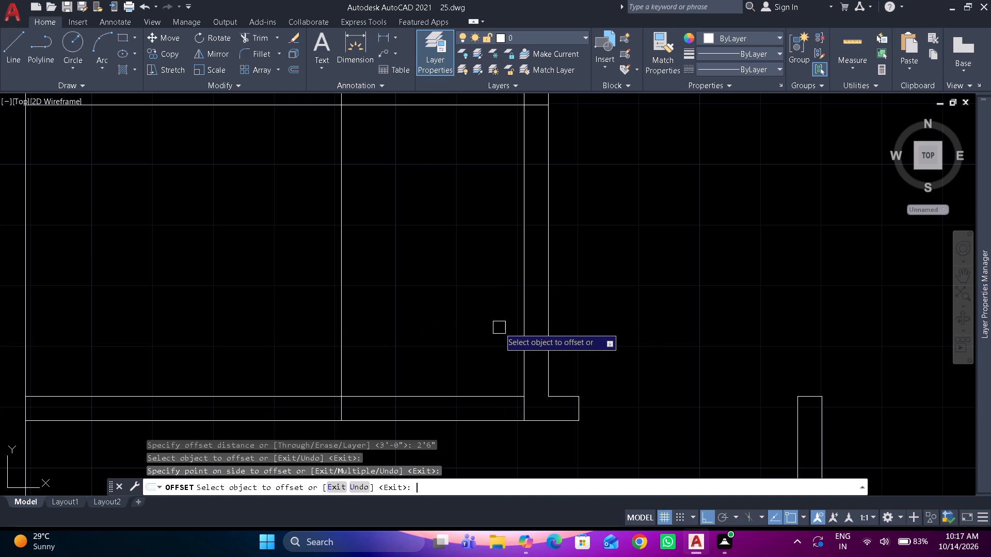
Trim the offset line above the wall and both wall faces to open the 2'6" doorway in the small room's bottom wall.
type("tr")
key("space")
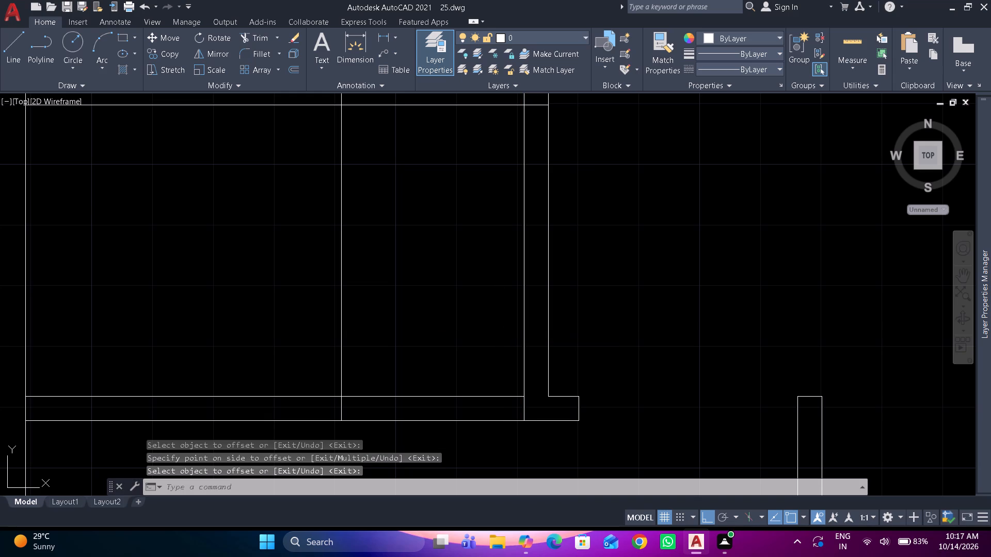
middle_click_drag(467, 343, 472, 332)
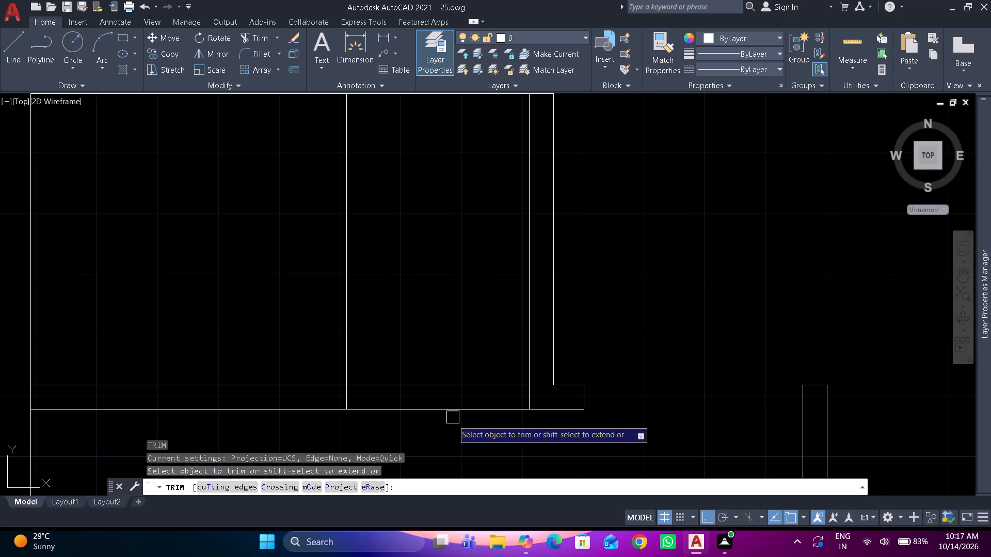
left_click_drag(450, 430, 323, 302)
Trim the overlapping wall lines where the partition between the two small left rooms meets their right wall.
middle_click_drag(377, 253, 367, 396)
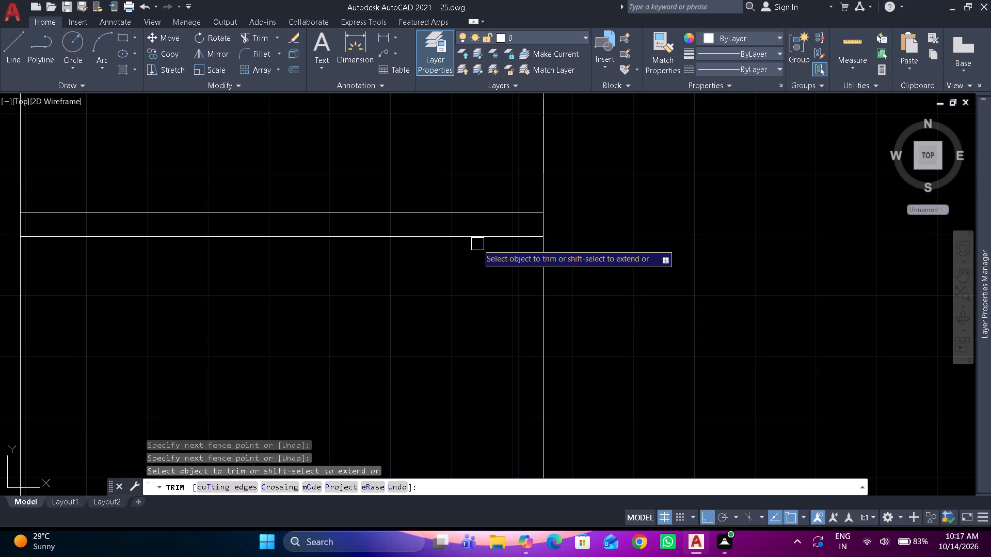
scroll(499, 230, "up", 1)
middle_click_drag(495, 267, 490, 326)
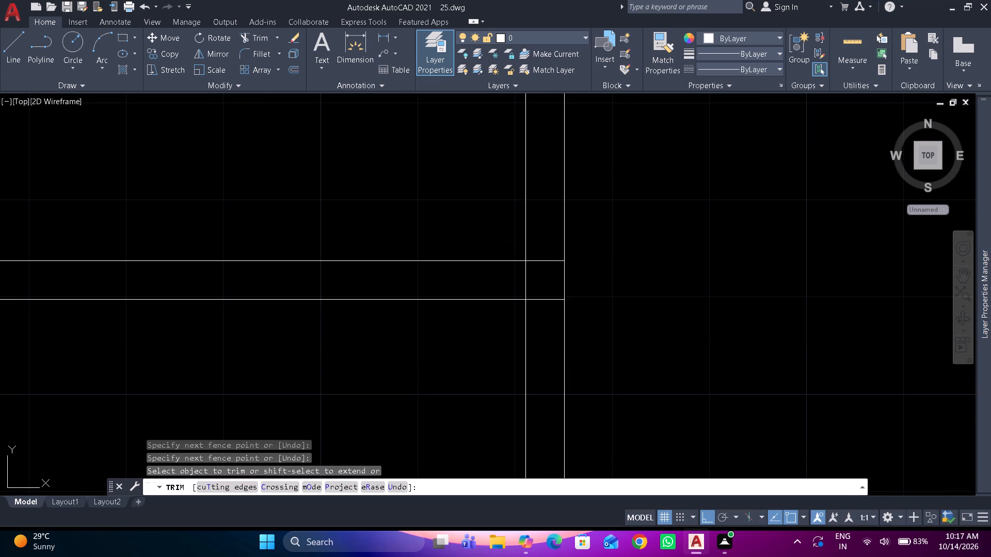
scroll(509, 279, "up", 1)
left_click_drag(509, 279, 524, 280)
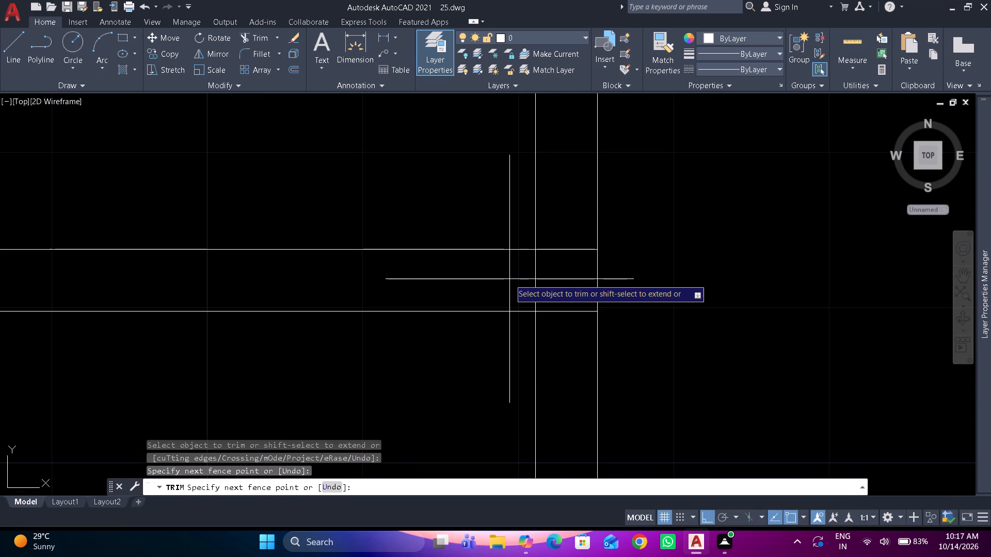
left_click_drag(524, 280, 552, 317)
key("space")
Trim both faces of the small left rooms' right wall where they cross the horizontal partition above the upper small room.
scroll(556, 287, "down", 2)
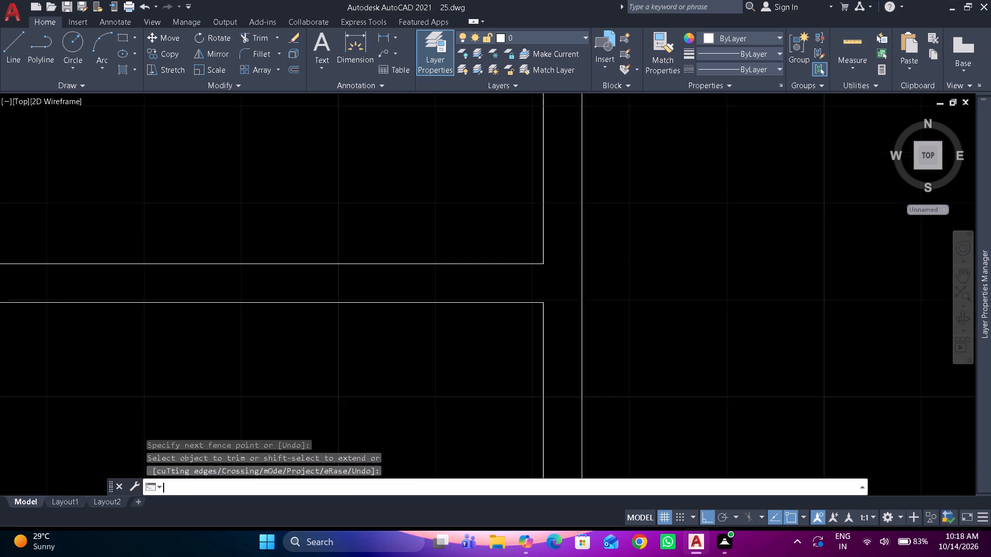
scroll(556, 287, "down", 1)
middle_click_drag(556, 300, 548, 411)
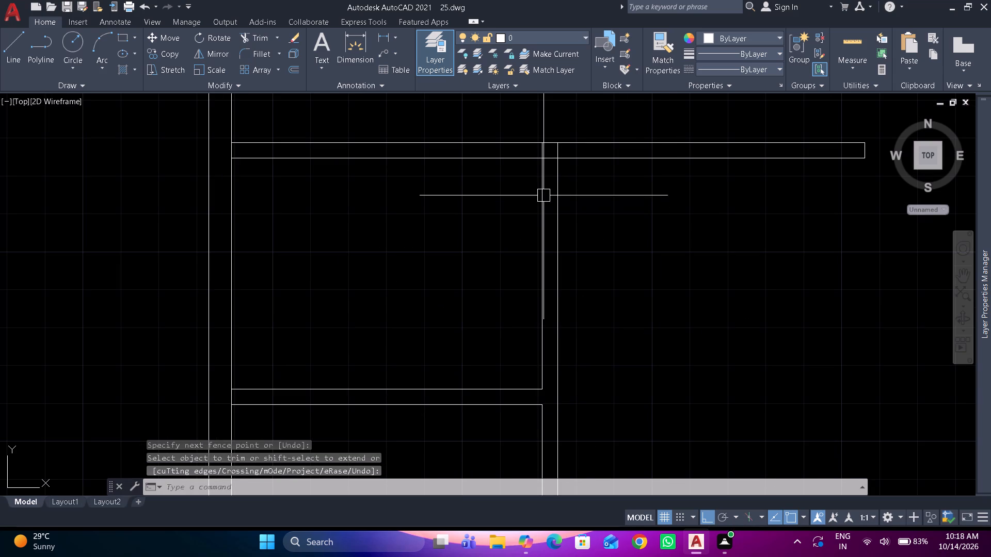
scroll(548, 168, "up", 3)
middle_click_drag(555, 157, 541, 331)
key("space")
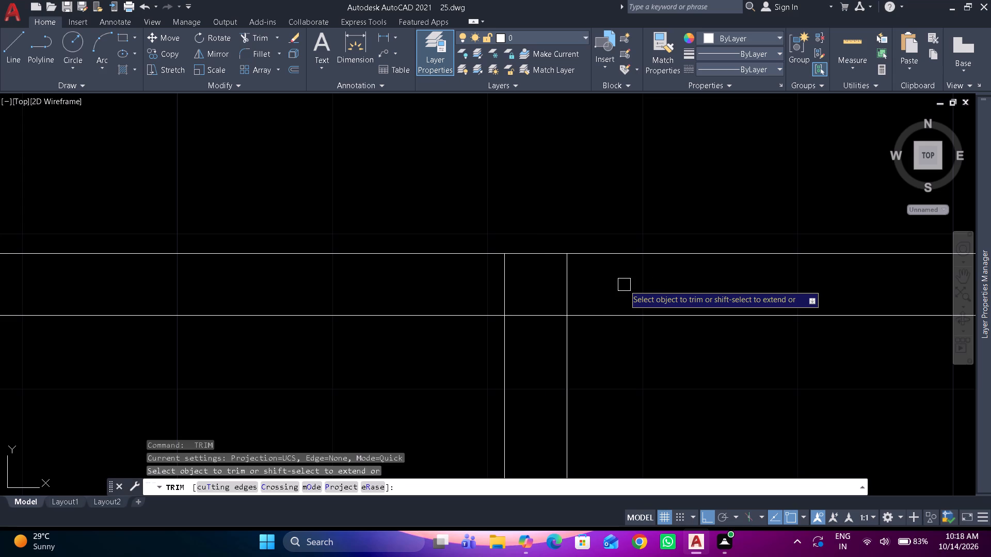
left_click_drag(624, 285, 615, 285)
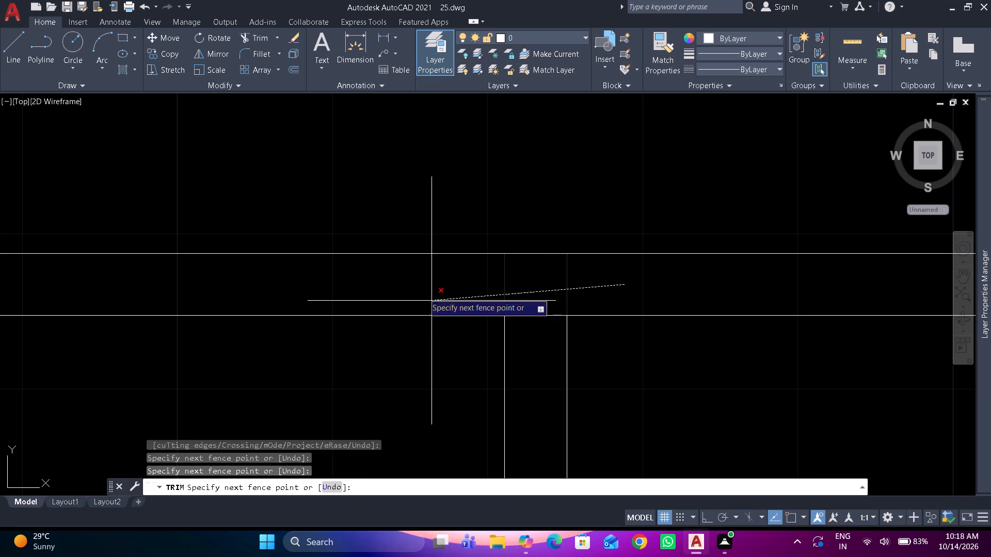
left_click(423, 293)
key("space")
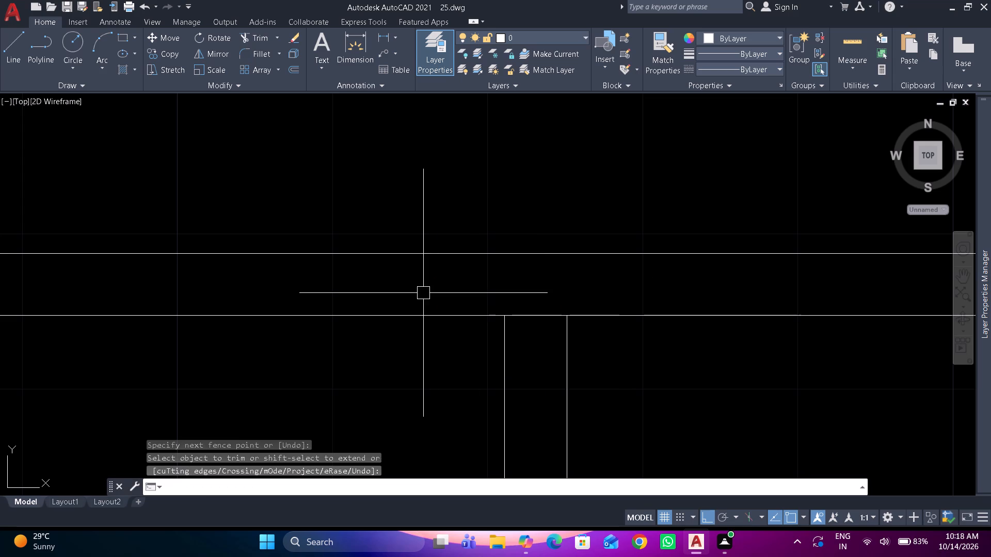
Offset the lower face of the horizontal partition above the upper small left room 2'6" downward to mark the door width.
type("o 2'6\"?")
key("space")
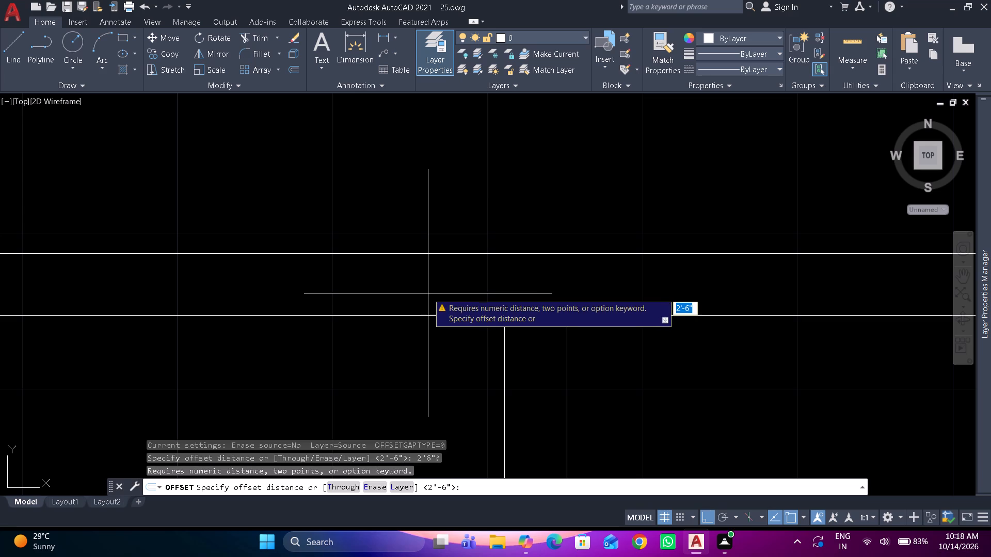
key("space")
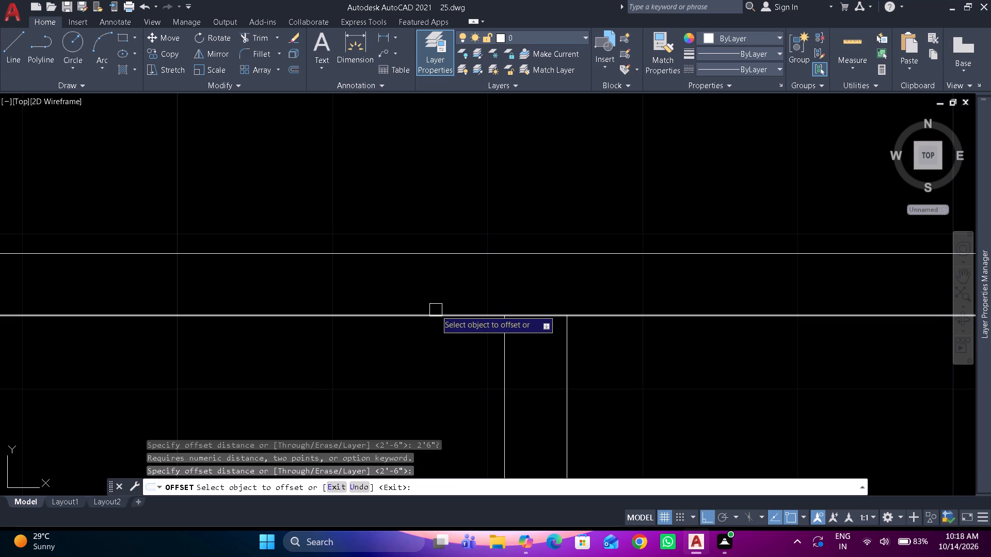
left_click(436, 314)
scroll(436, 317, "down", 2)
middle_click_drag(436, 317, 426, 198)
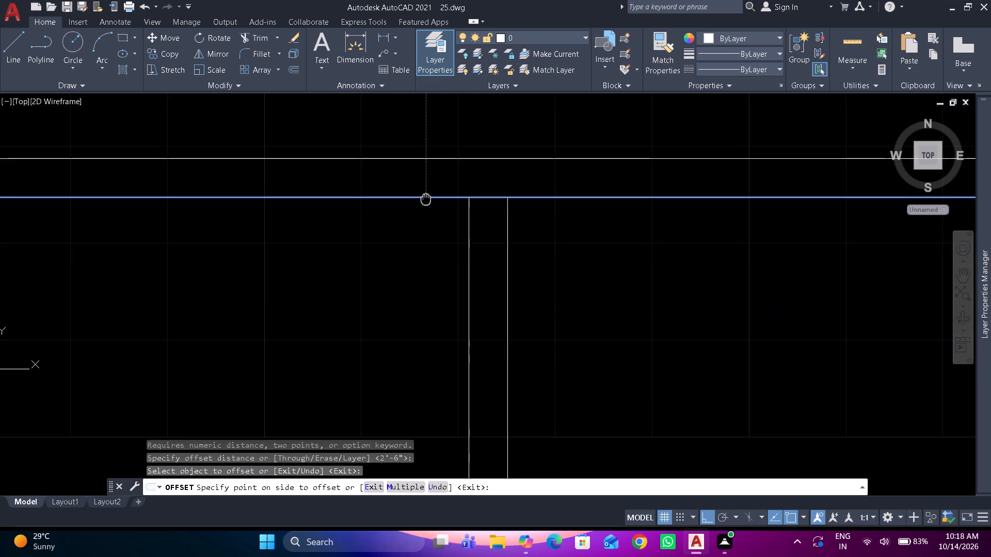
scroll(424, 223, "down", 1)
left_click(413, 289)
key("space")
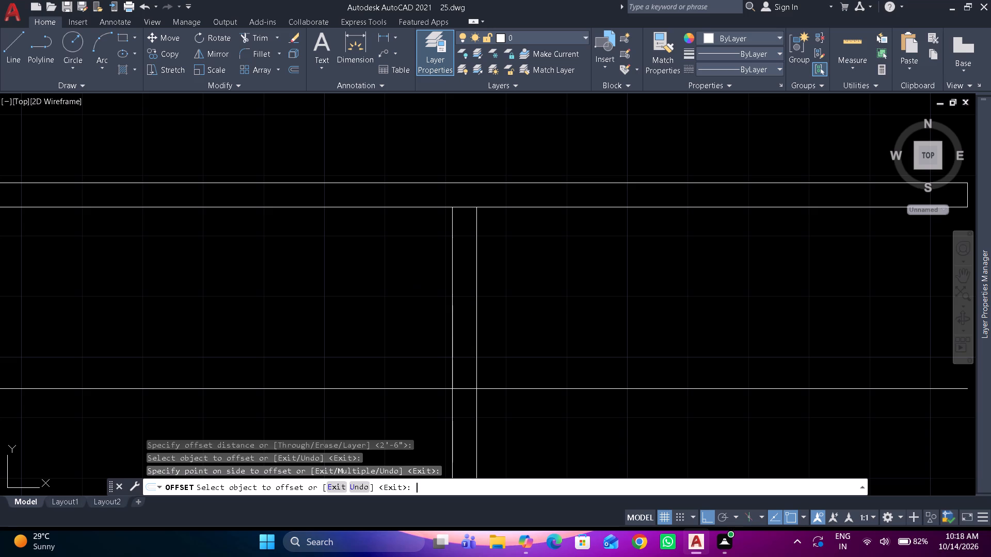
Trim the offset line on both sides of the upper small left room's right wall and both wall faces above it to open the 2'6" doorway.
type("tr")
key("space")
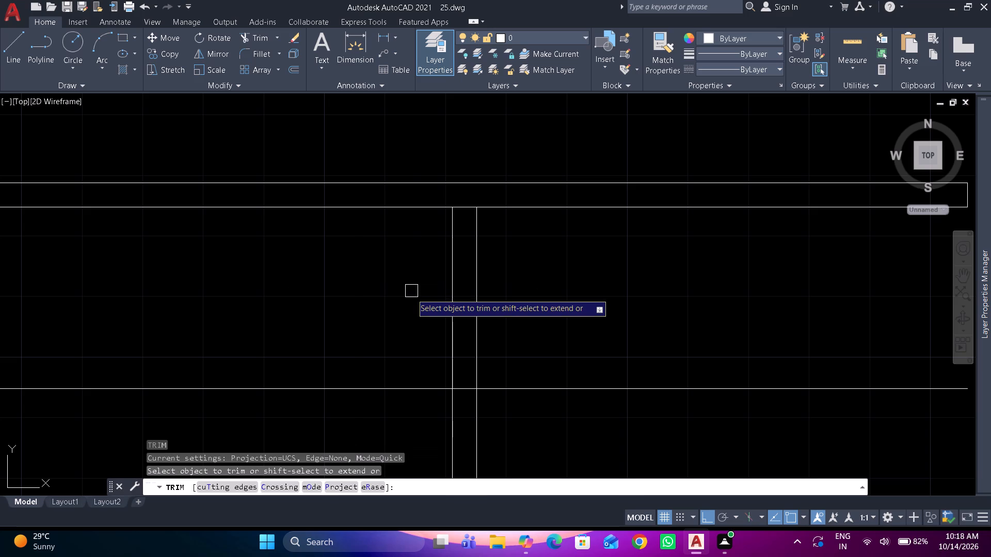
left_click_drag(394, 404, 392, 359)
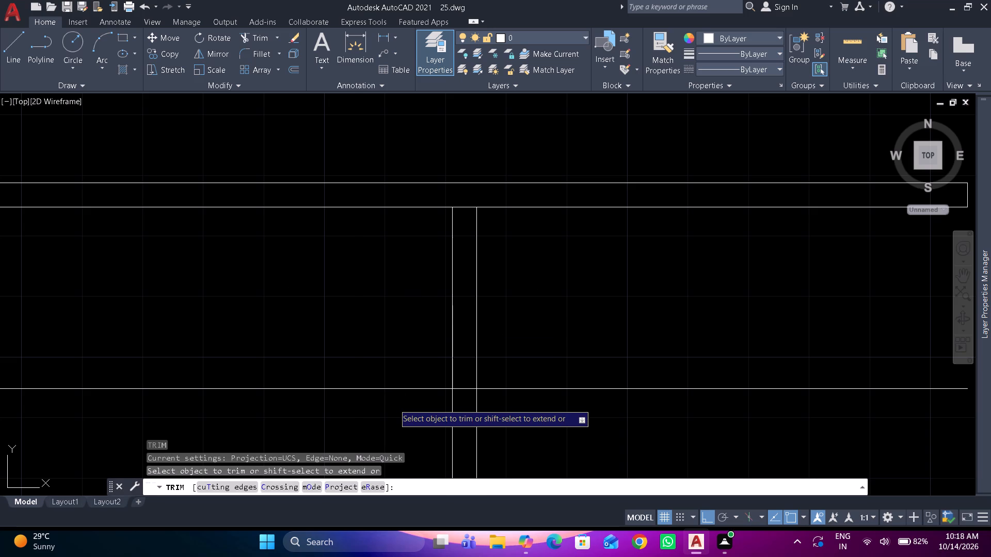
left_click_drag(392, 359, 541, 382)
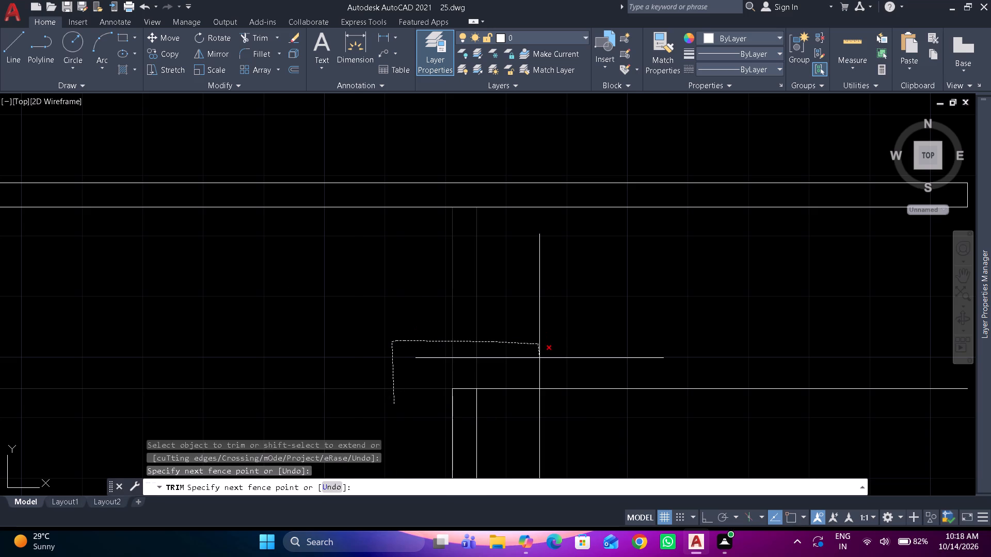
left_click_drag(541, 382, 546, 402)
key("space")
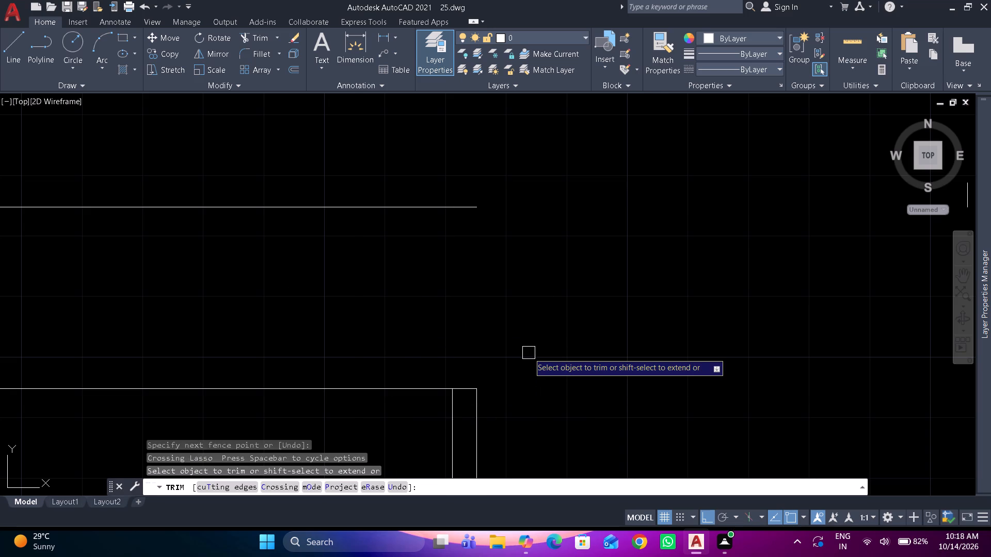
key("ctrl+z")
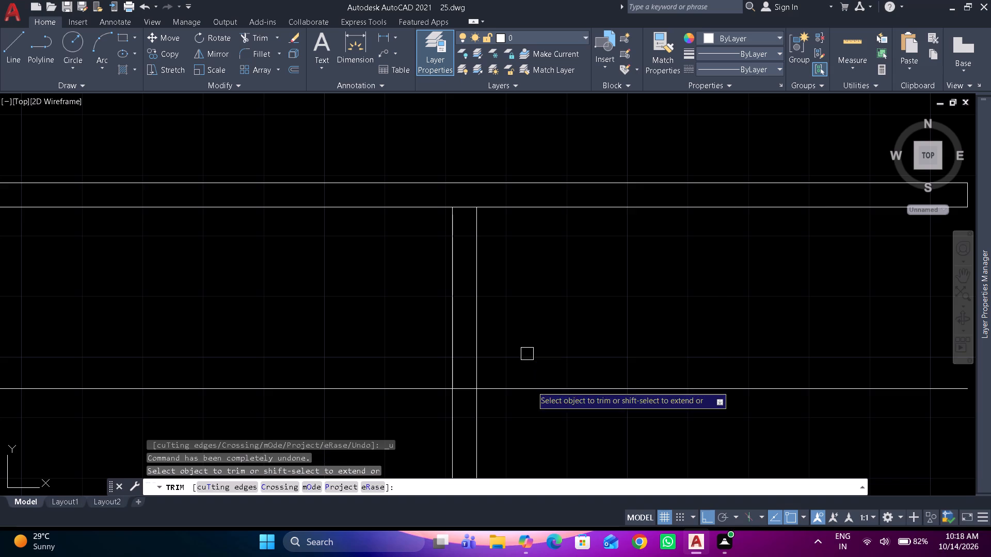
left_click_drag(536, 410, 396, 331)
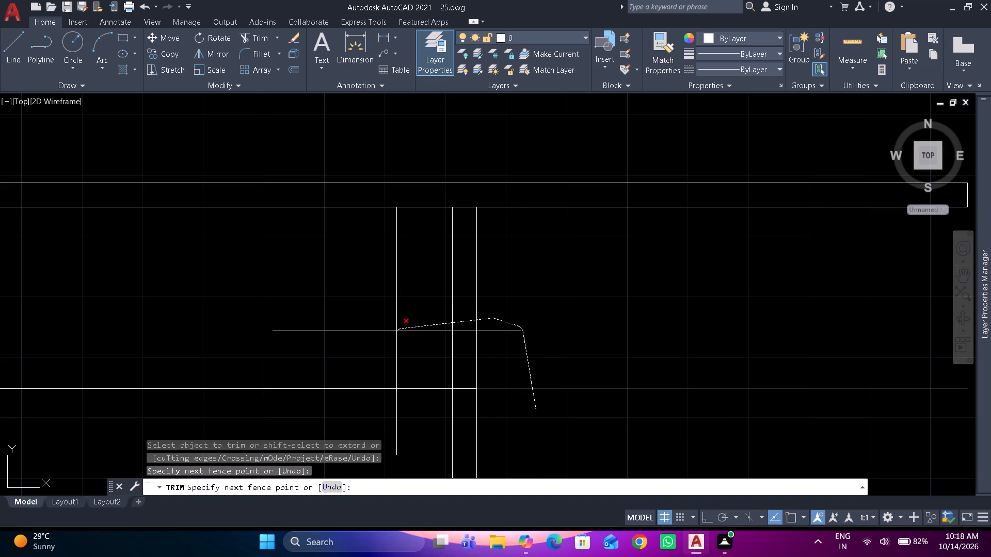
left_click_drag(396, 331, 395, 407)
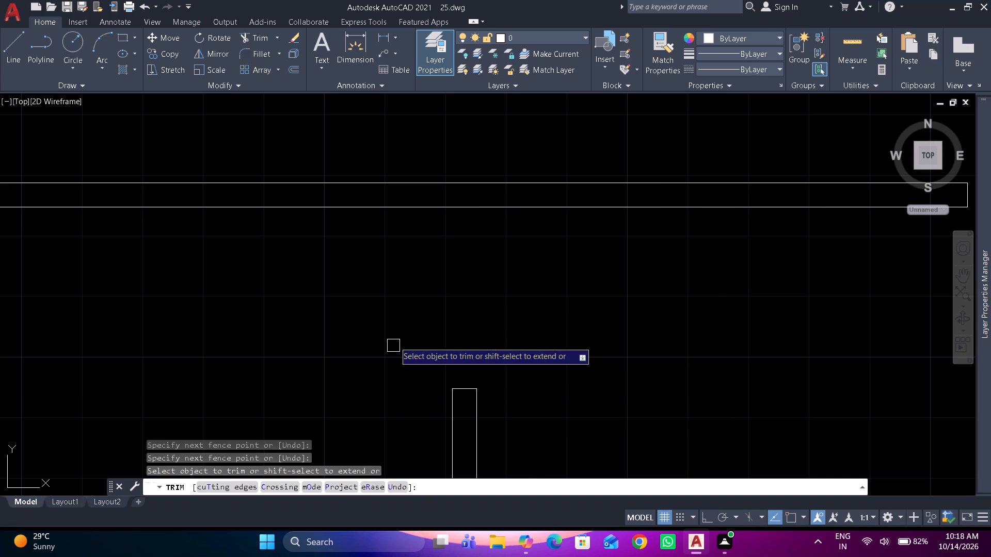
key("space")
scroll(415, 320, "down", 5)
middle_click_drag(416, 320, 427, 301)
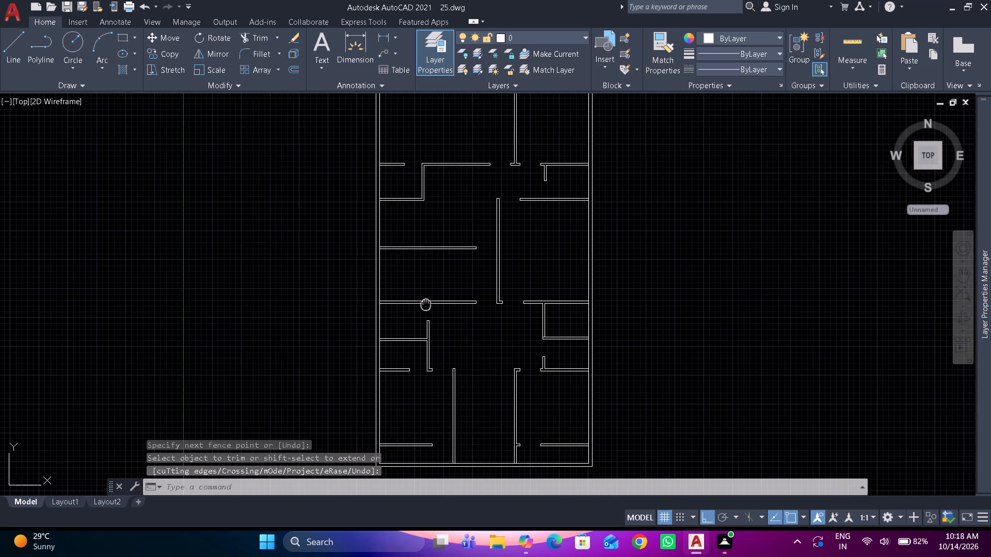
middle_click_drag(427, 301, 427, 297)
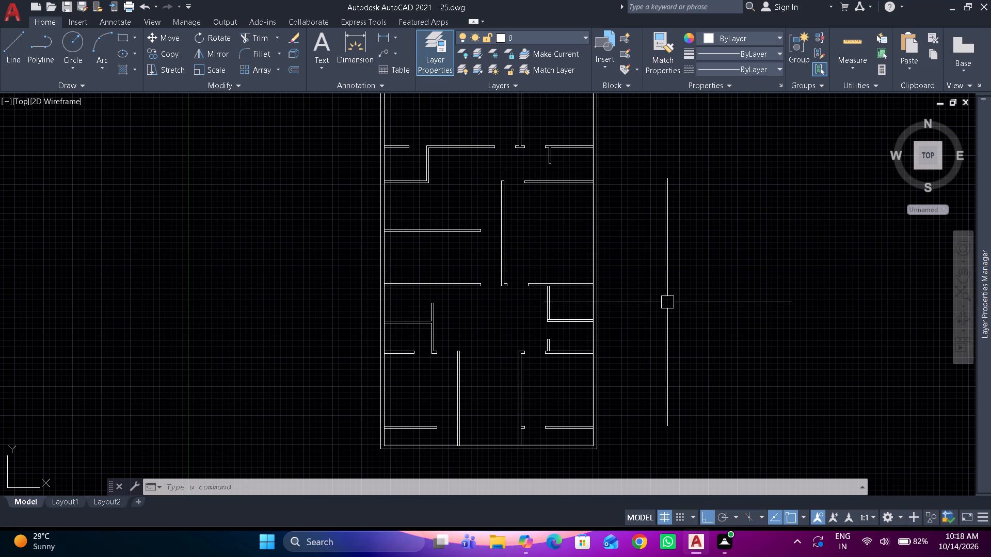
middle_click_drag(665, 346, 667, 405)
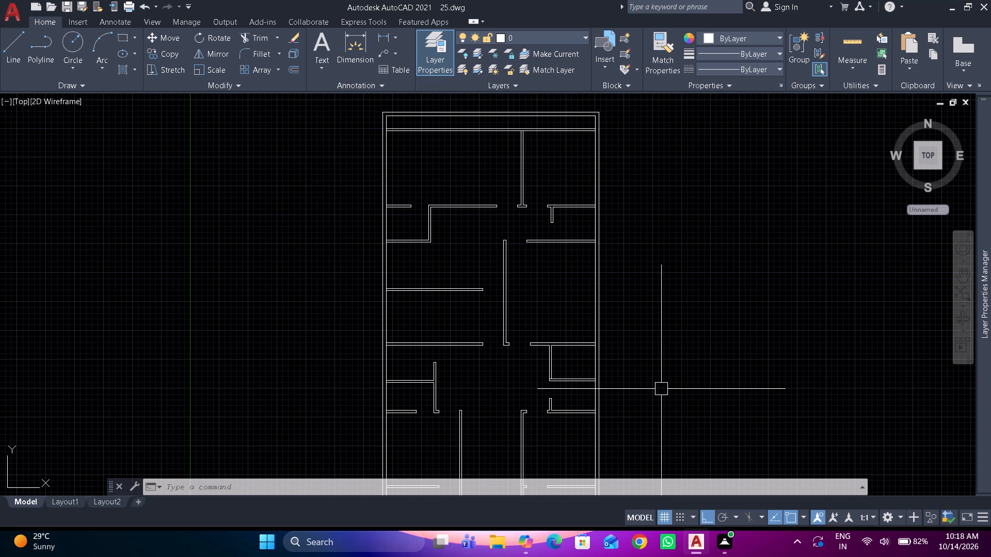
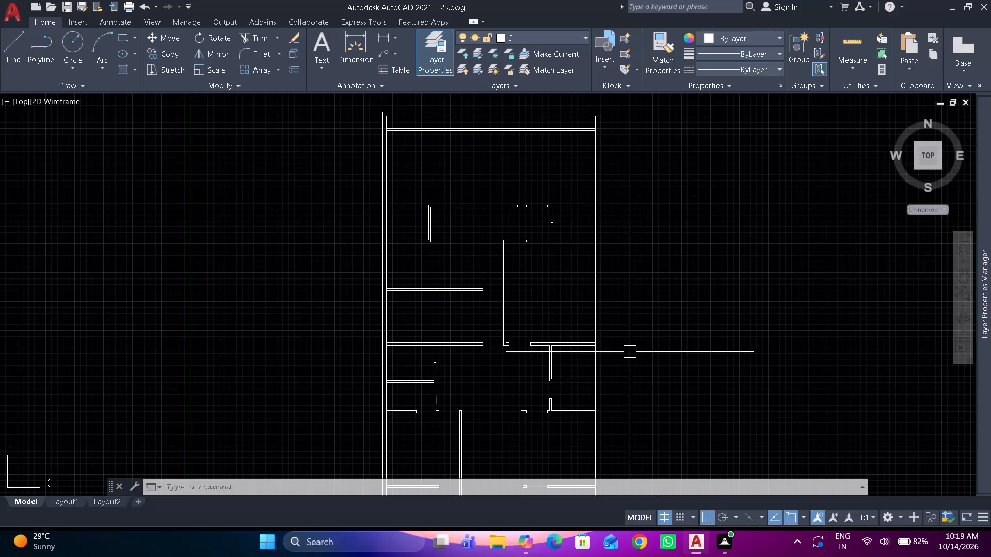
Extend the right face of the topmost vertical partition to the upper face of the horizontal partition above it.
scroll(544, 141, "up", 3)
middle_click_drag(542, 138, 575, 332)
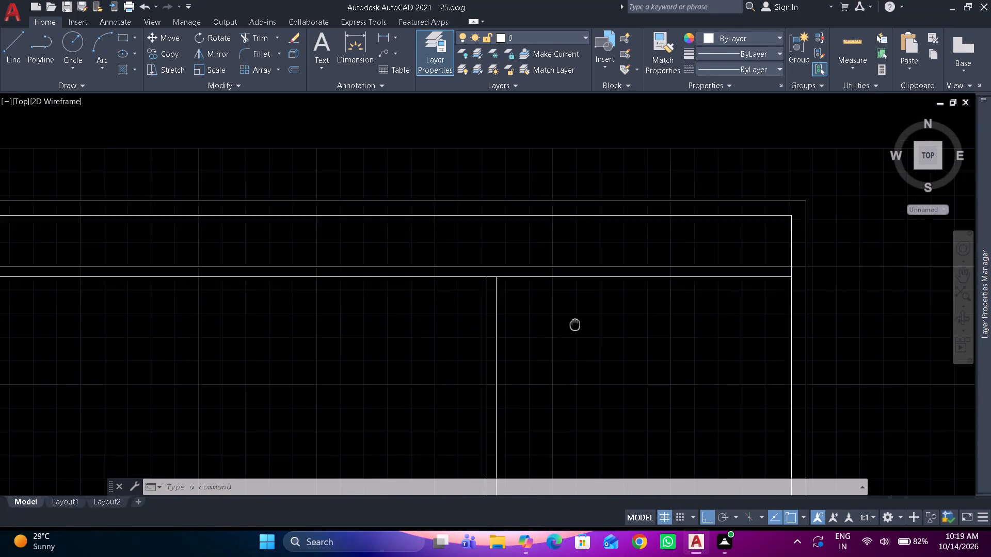
middle_click_drag(575, 332, 575, 335)
scroll(555, 324, "up", 1)
type("ex")
key("space")
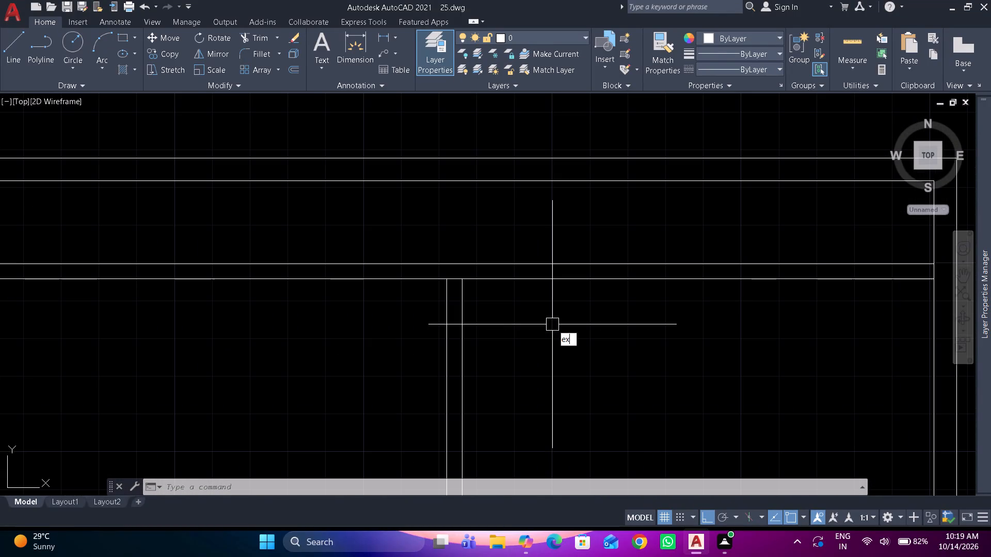
left_click(466, 308)
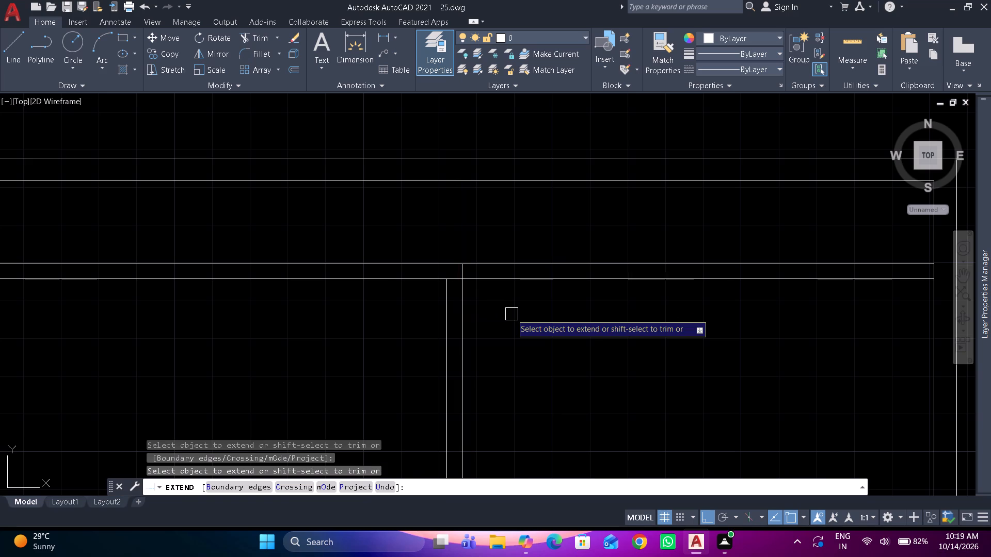
key("space")
Offset the topmost vertical partition's right face 6" to the right, and offset the resulting line 3' further right to mark the door opening.
type("o 6\"")
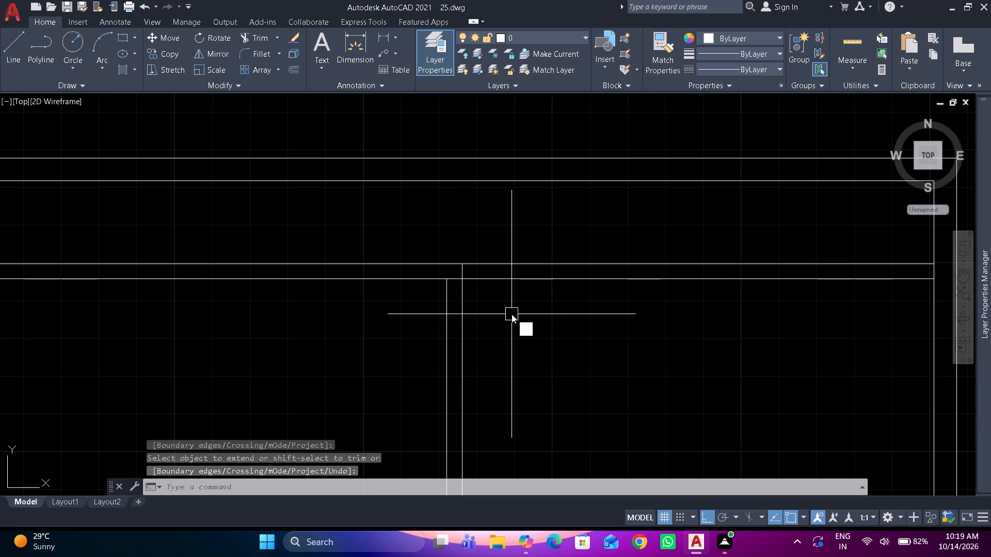
key("space")
left_click_drag(462, 308, 510, 300)
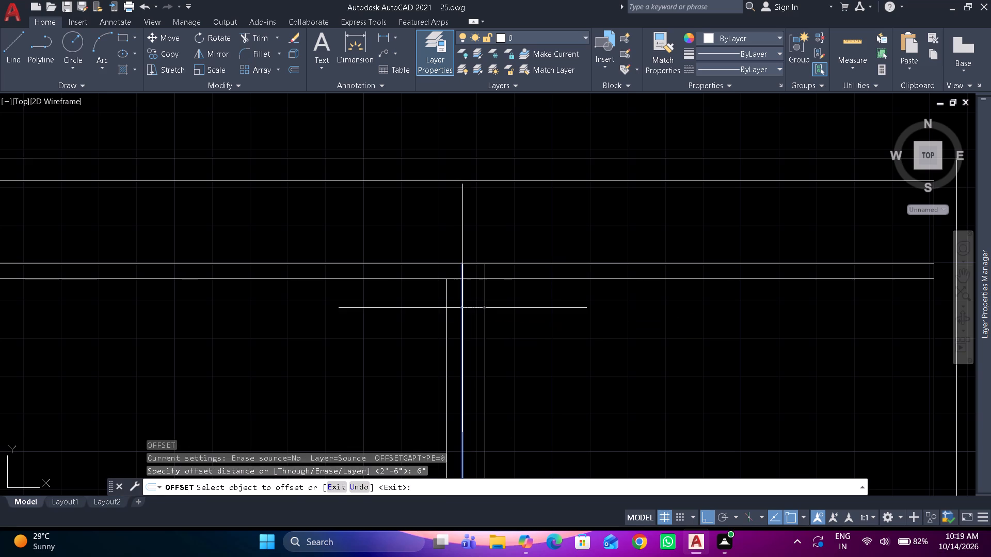
left_click(593, 292)
key("space")
key("space")
type("3'")
key("space")
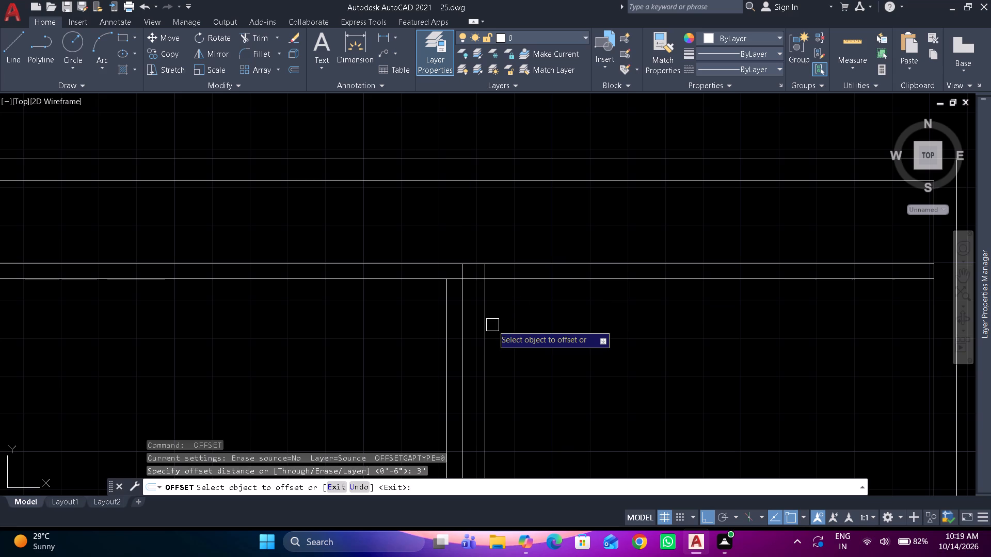
left_click(488, 311)
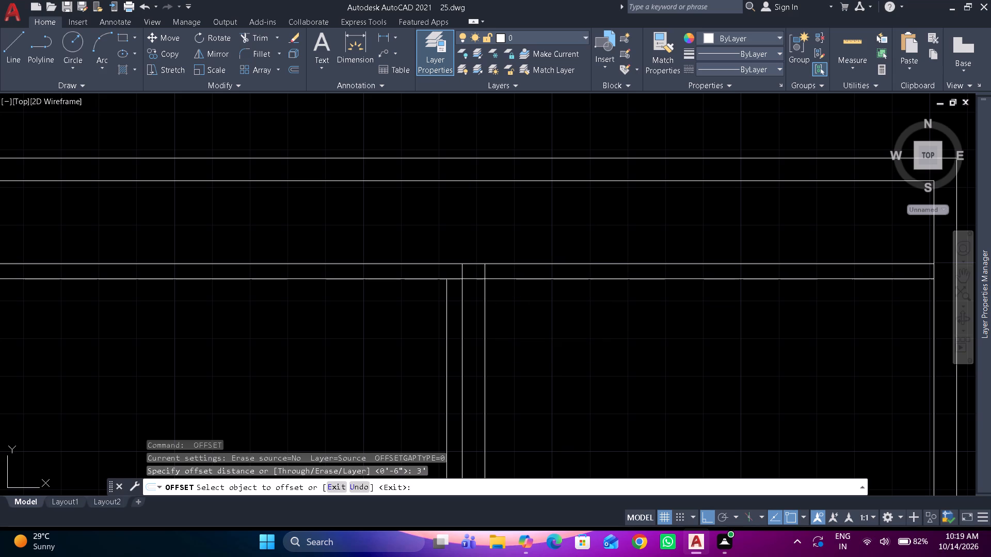
left_click(535, 309)
key("space")
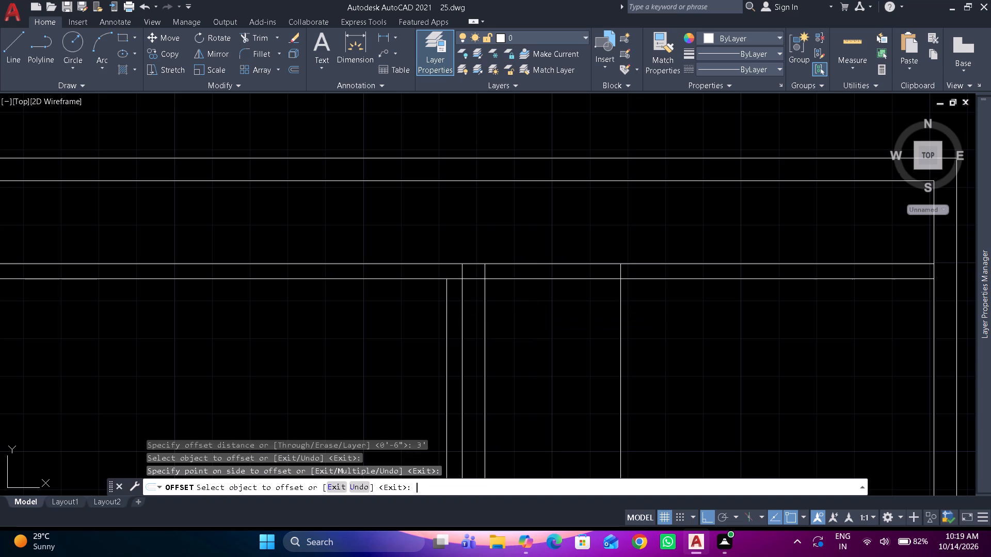
Trim the offset lines, the partition junction and both horizontal wall faces between the marks to open the 3' doorway.
type("tr")
key("space")
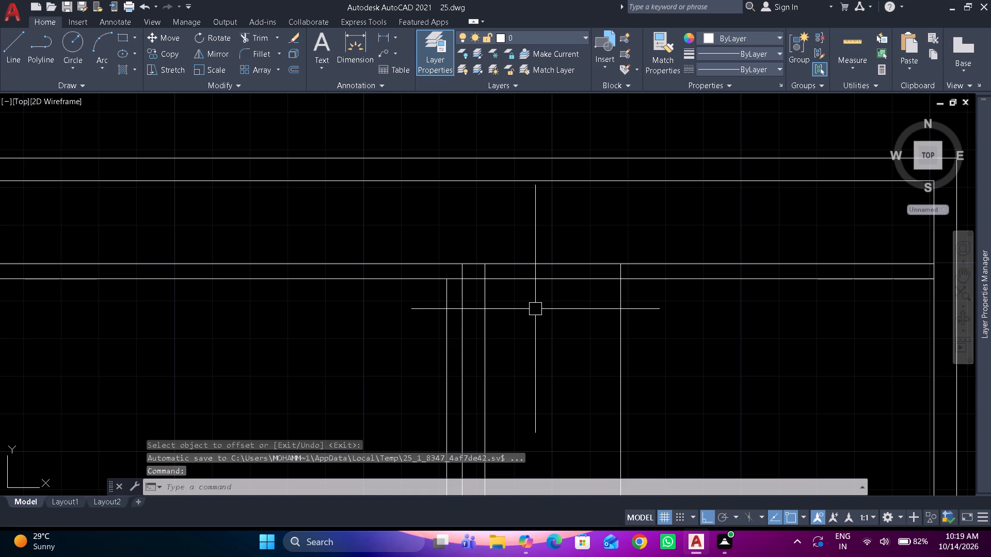
left_click(487, 300)
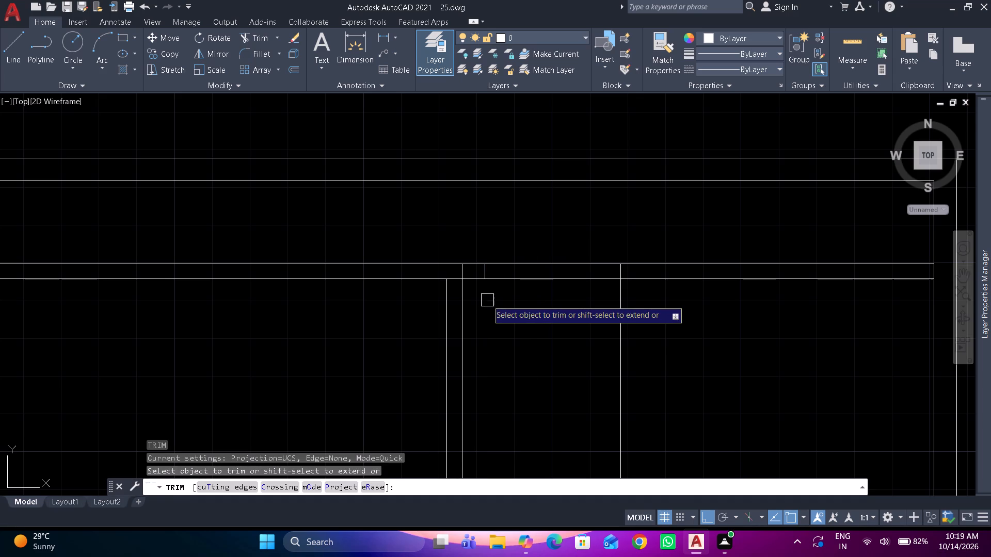
scroll(469, 276, "up", 3)
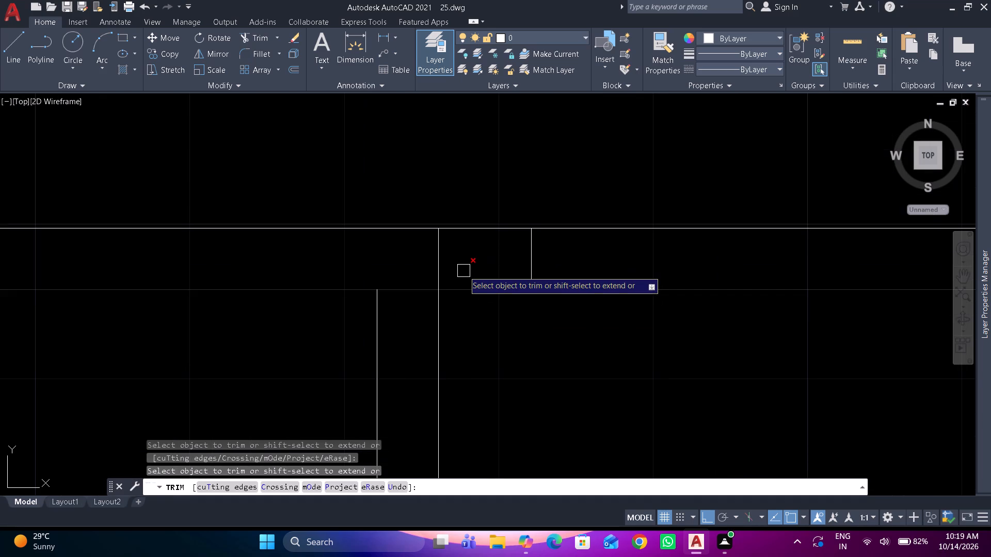
left_click_drag(467, 259, 469, 259)
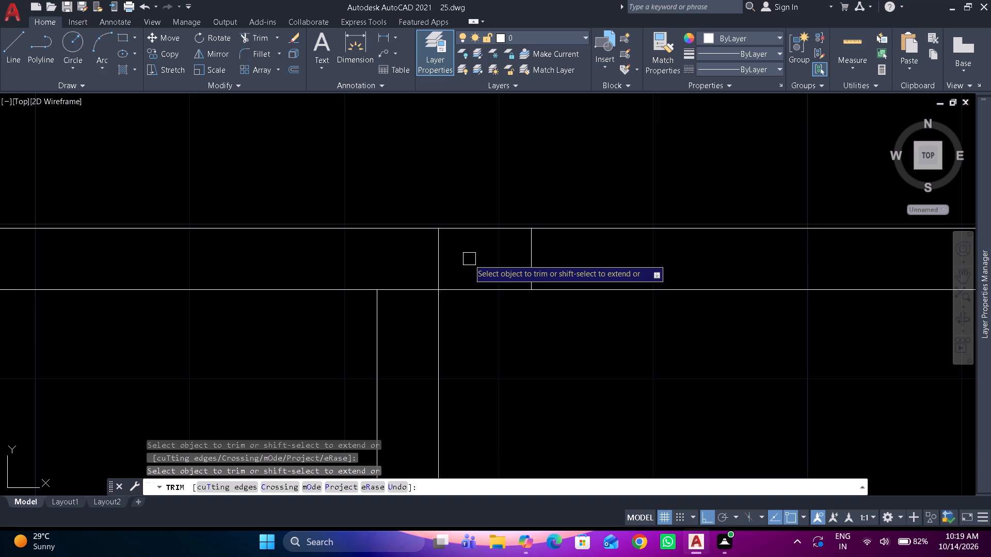
left_click_drag(469, 259, 423, 306)
scroll(500, 349, "down", 3)
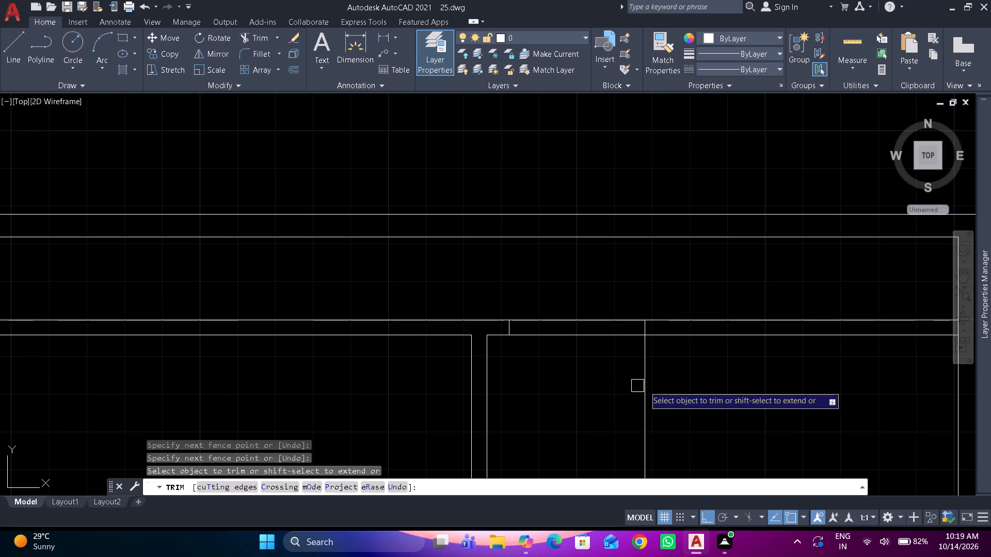
left_click_drag(673, 382, 596, 302)
key("space")
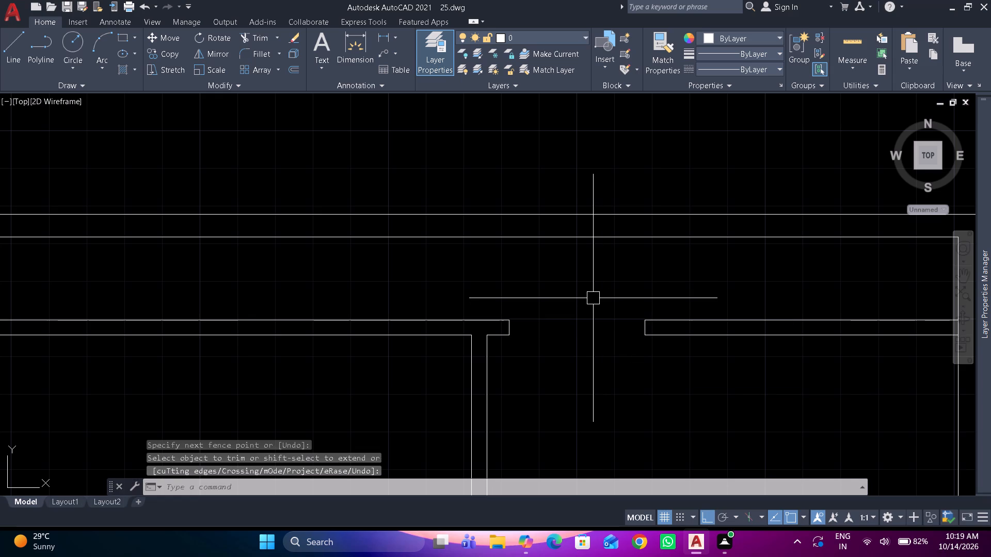
Insert the Door - Imperial block from the architectural samples in the large top-left room.
scroll(592, 298, "down", 2)
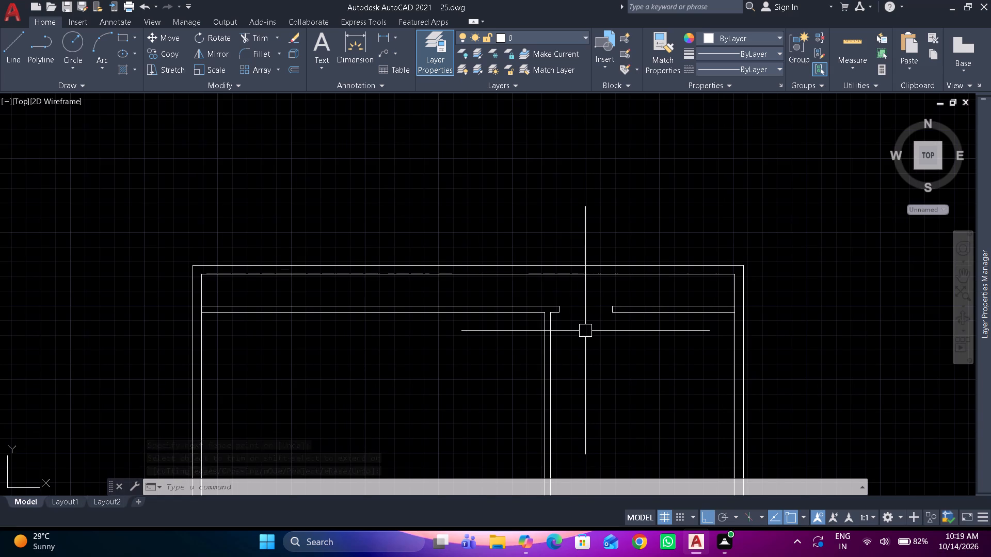
middle_click_drag(611, 303, 627, 286)
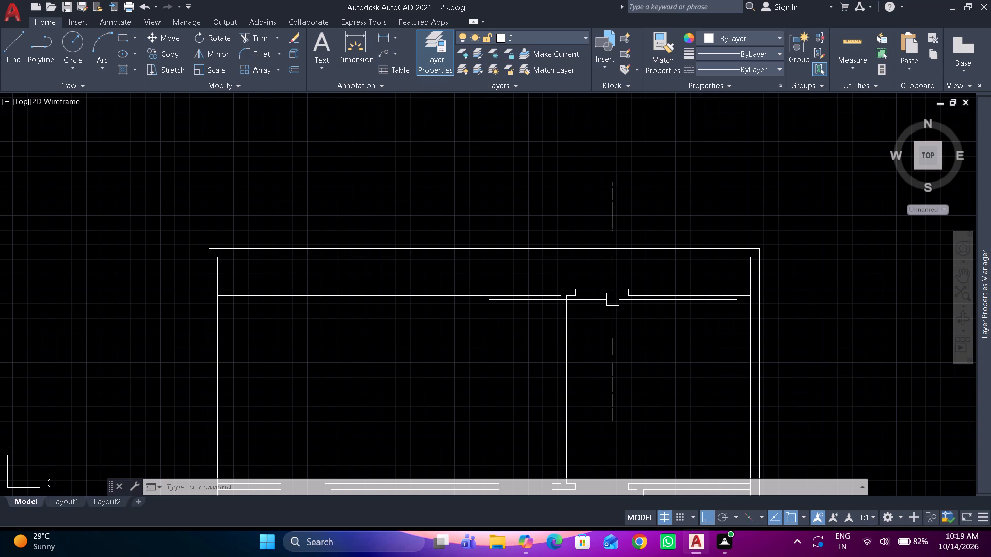
type("z e")
key("space")
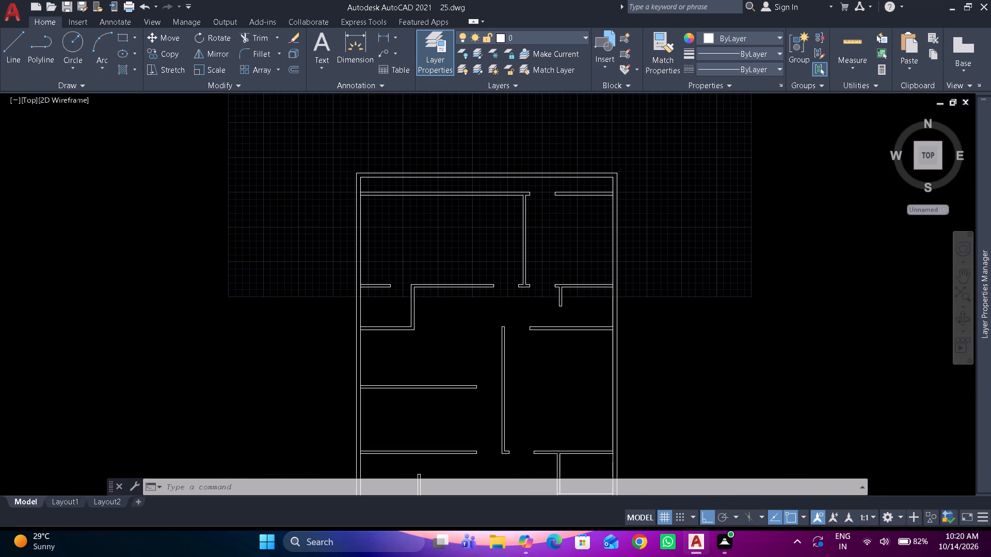
key("Escape")
key("Escape")
key("Escape")
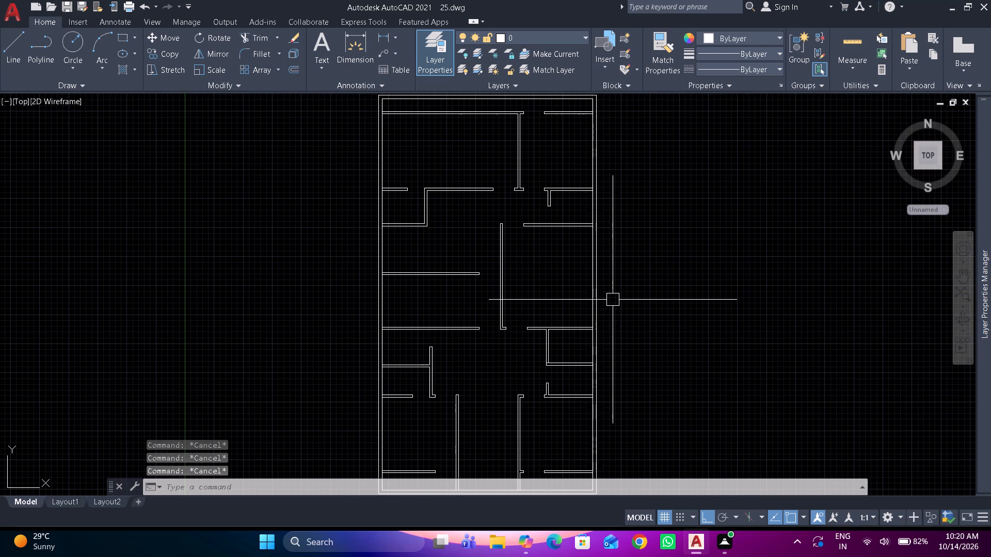
key("Escape")
key("Escape")
key("Escape")
key("Escape")
key("ctrl+3")
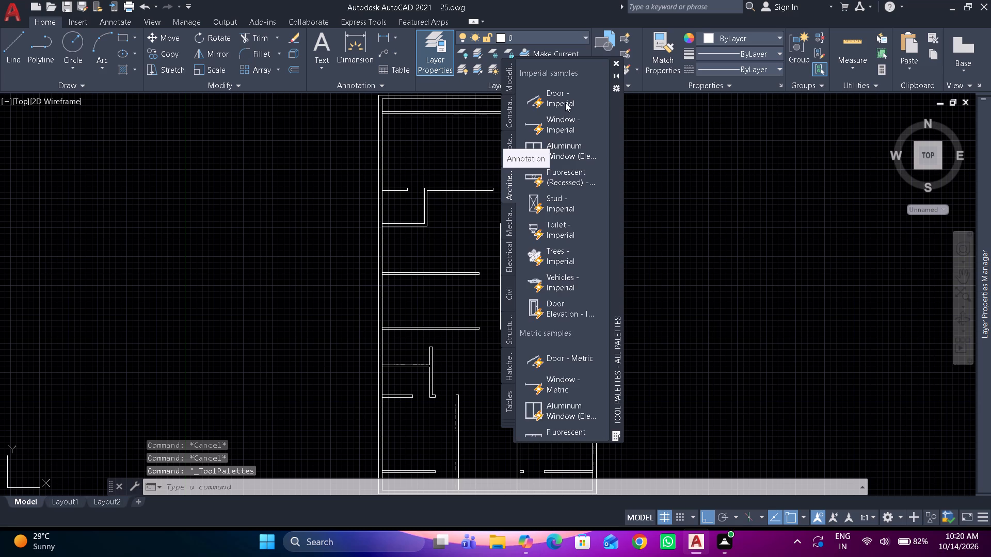
left_click(565, 103)
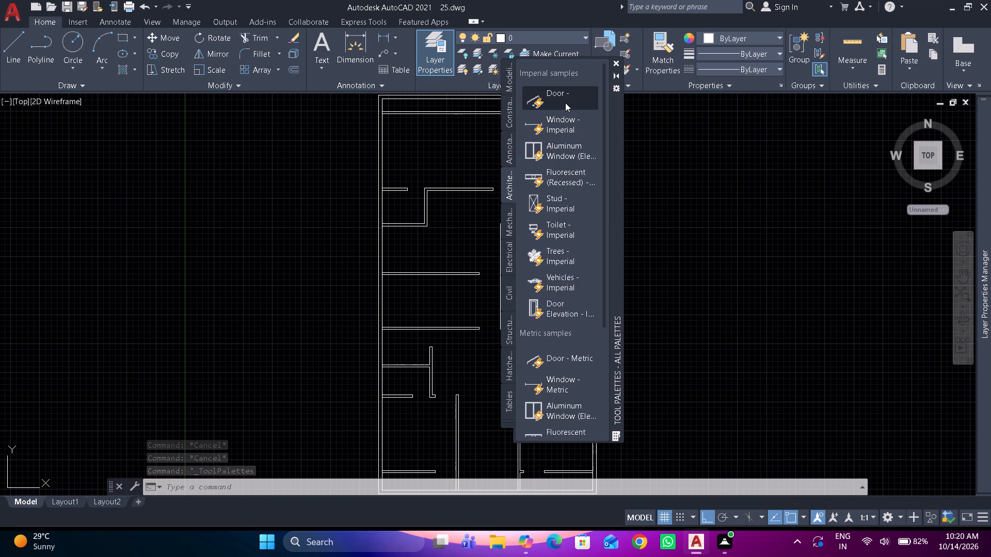
left_click(450, 136)
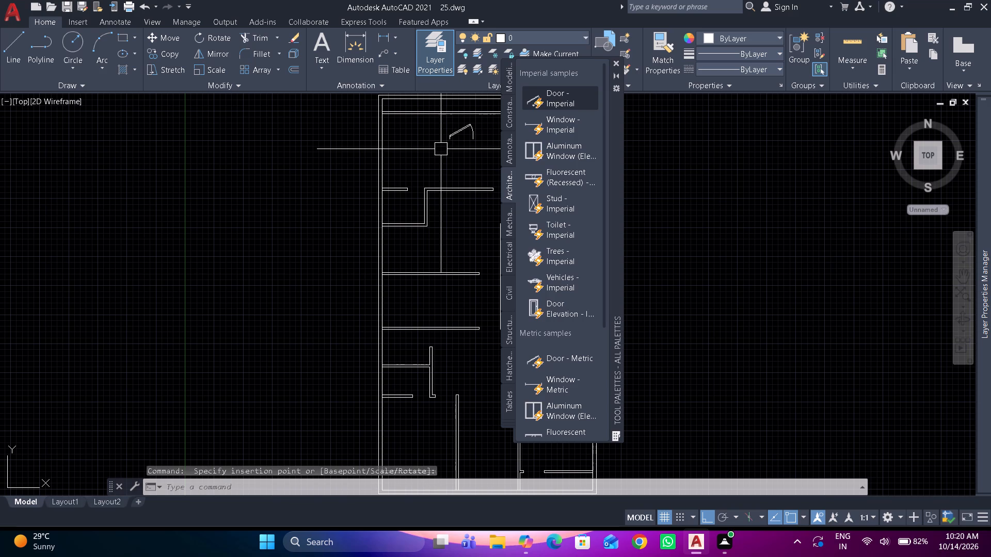
key("ctrl+3")
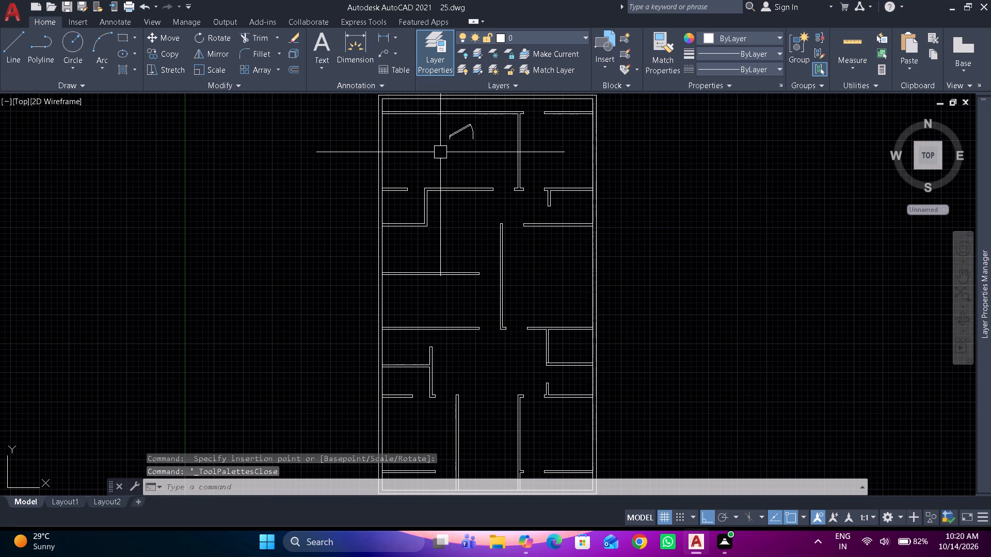
Set the inserted door block's swing to fully open, with the leaf perpendicular to the opening.
scroll(462, 127, "up", 3)
middle_click_drag(453, 137, 396, 203)
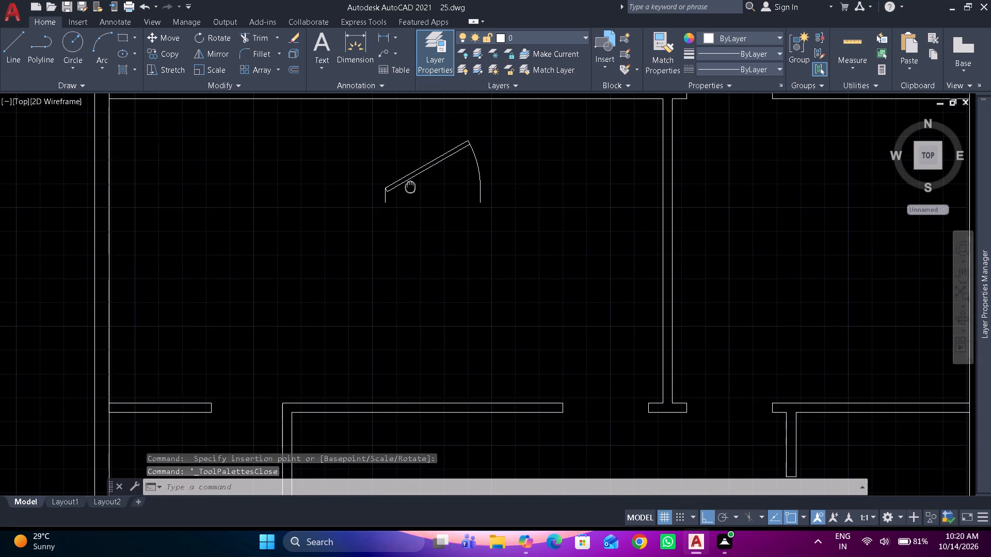
middle_click_drag(396, 203, 358, 276)
left_click(359, 273)
scroll(359, 278, "up", 1)
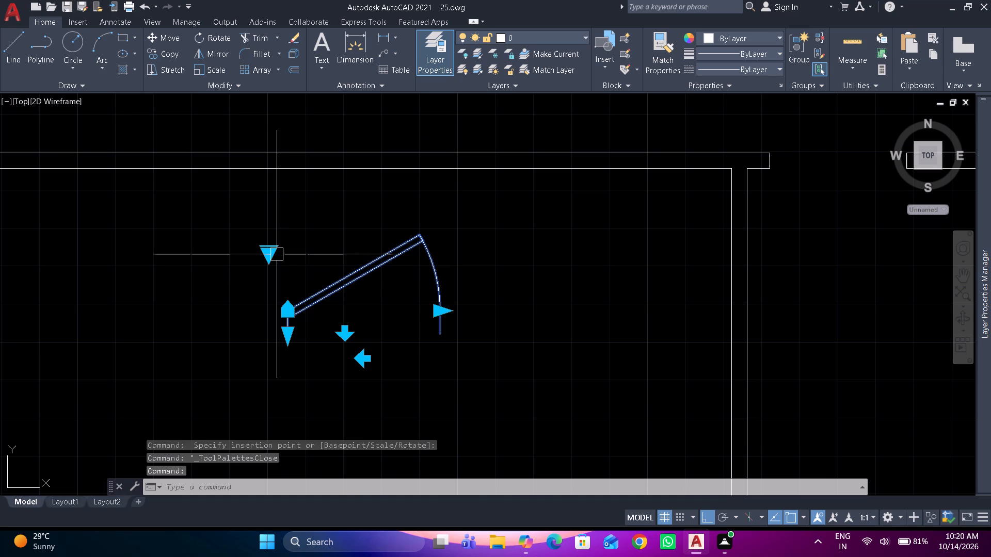
left_click(268, 249)
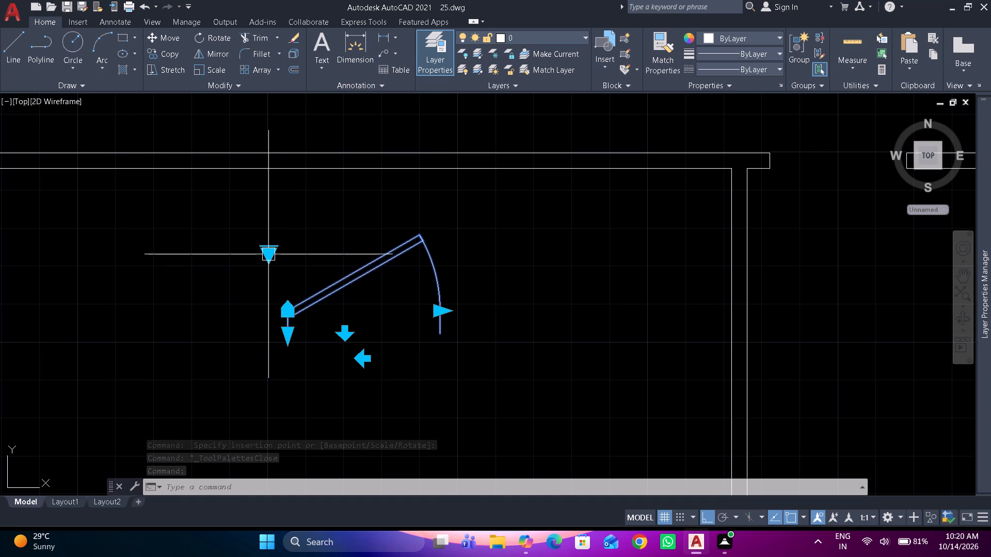
left_click(295, 299)
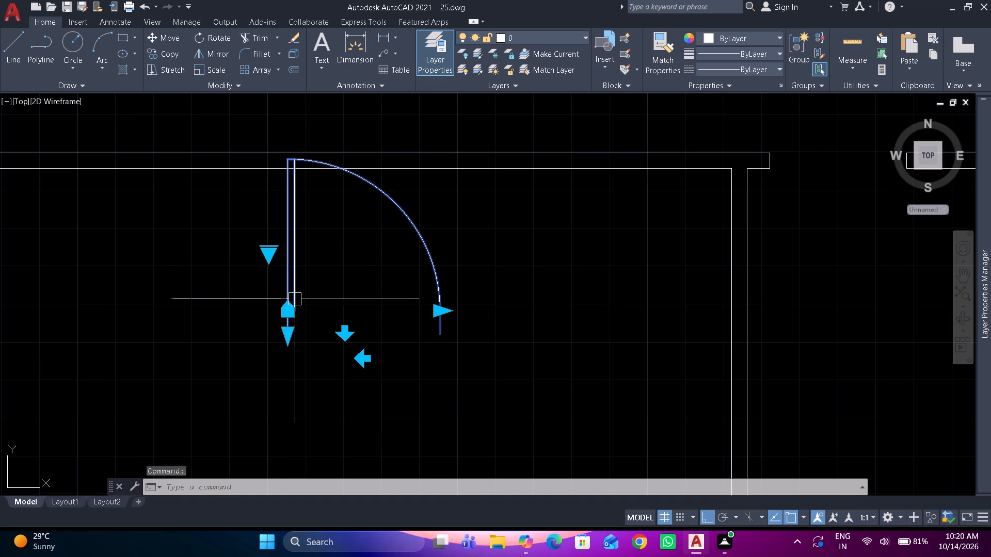
Set the door block's width to 3' and its wall thickness to 4".
left_click(440, 307)
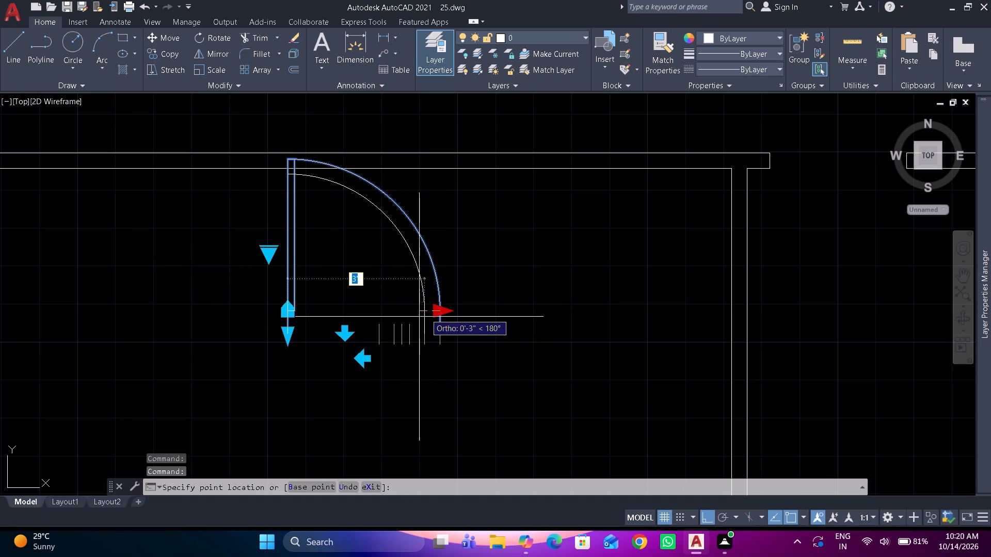
left_click(419, 317)
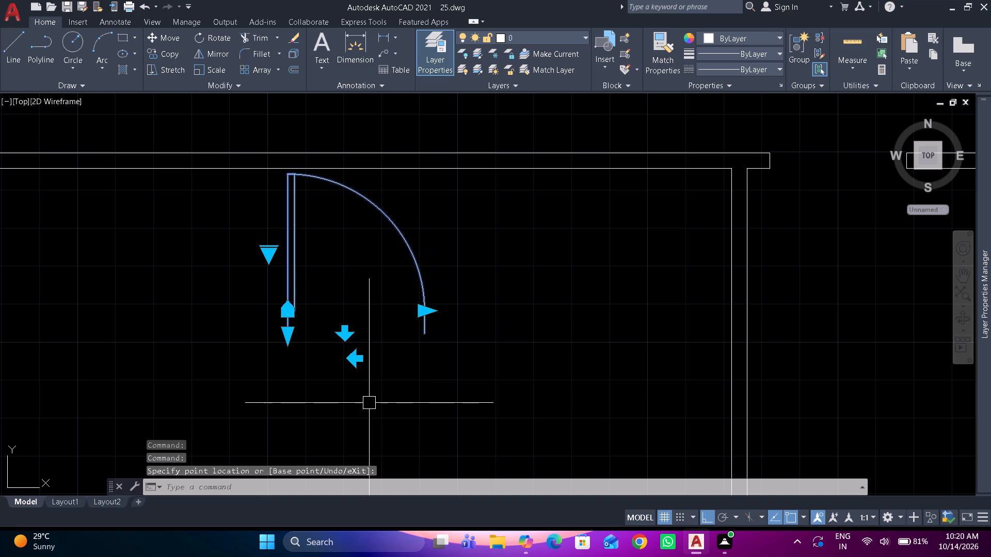
scroll(294, 342, "up", 2)
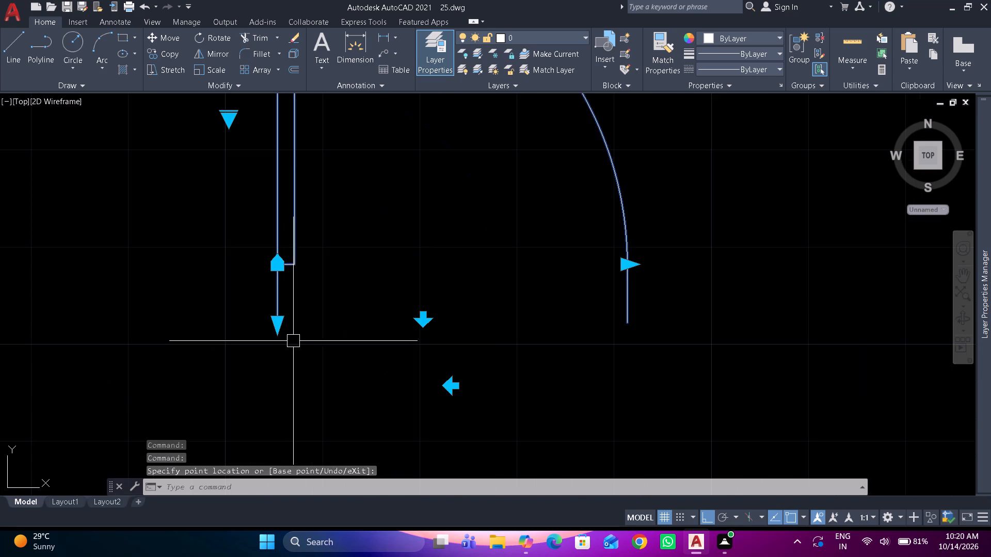
scroll(292, 340, "up", 1)
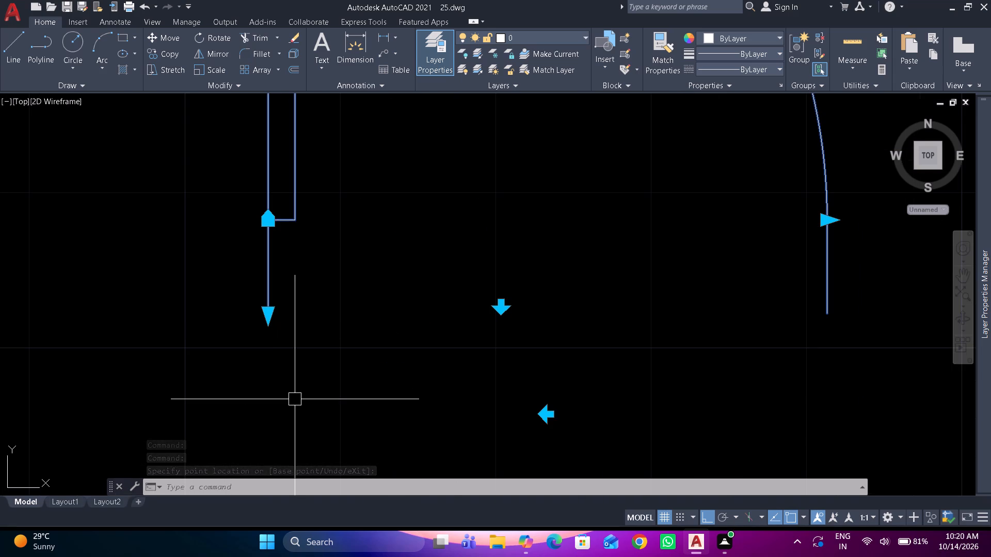
left_click(274, 320)
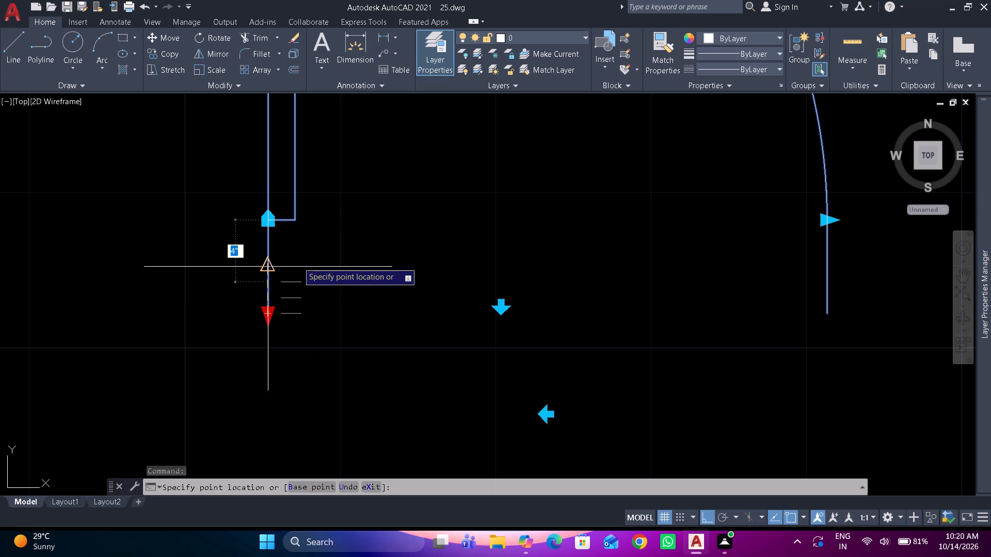
left_click(314, 252)
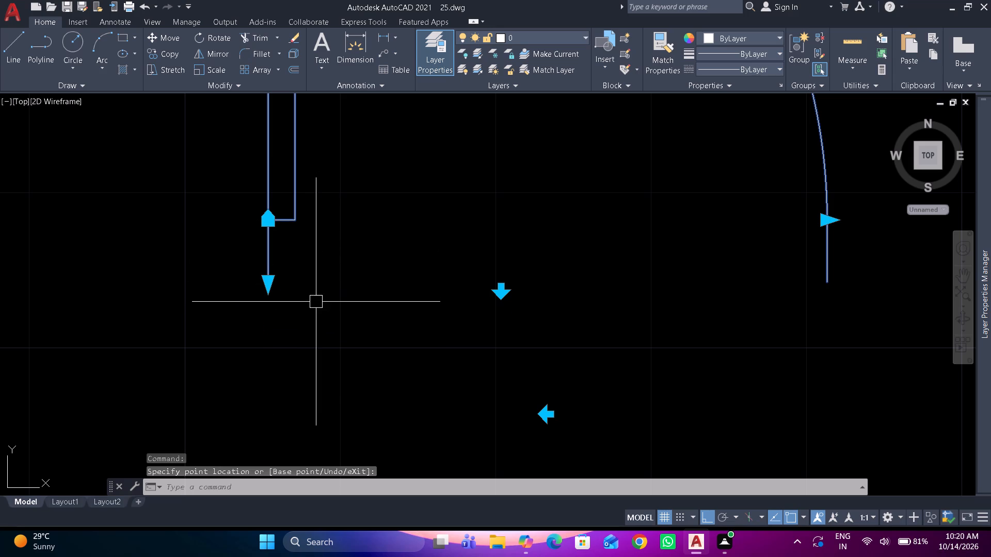
Move the door block by its jamb end corner onto the lower wall corner at the east side of the top-right room's north doorway.
key("m")
key("space")
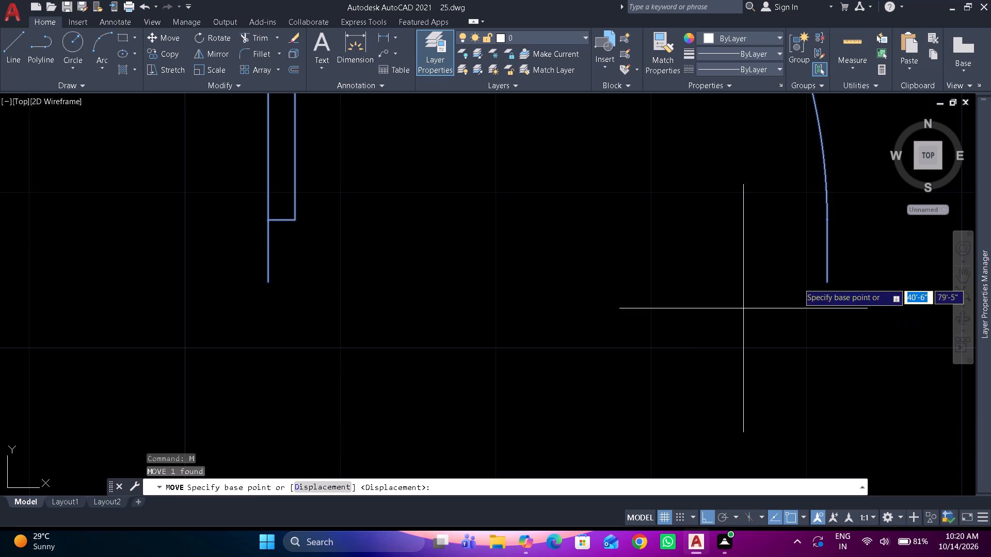
left_click(823, 282)
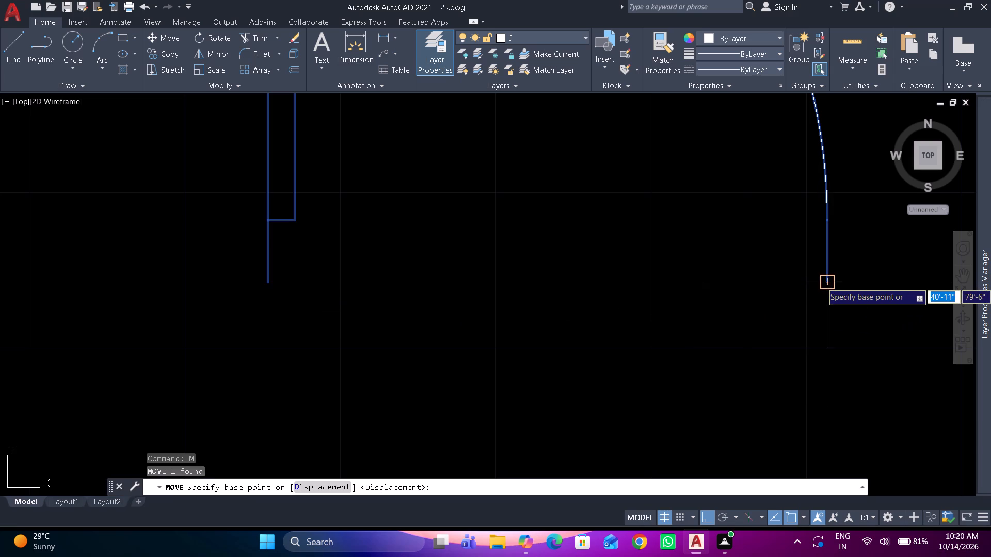
scroll(819, 284, "down", 6)
middle_click_drag(694, 288, 414, 312)
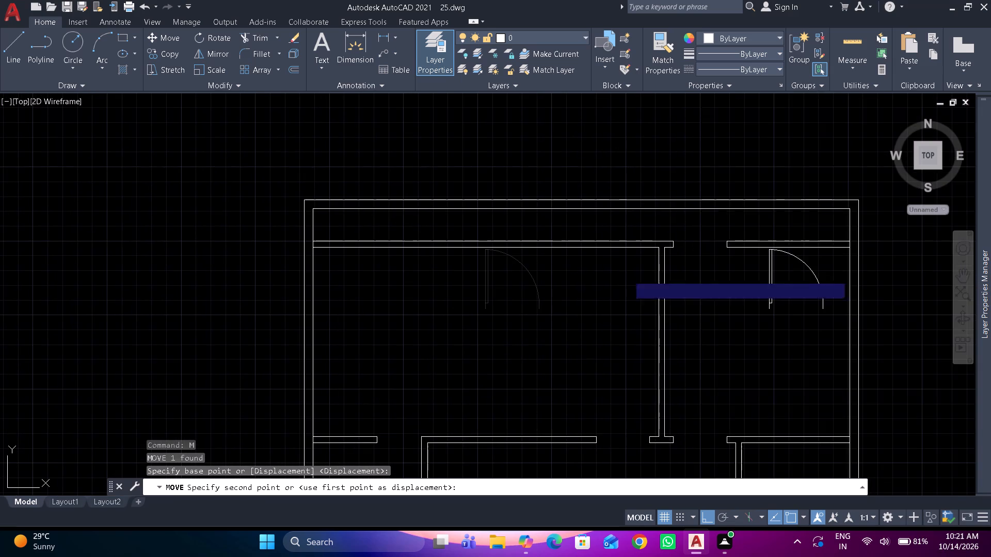
scroll(671, 267, "up", 3)
middle_click_drag(633, 246, 243, 219)
scroll(633, 246, "up", 1)
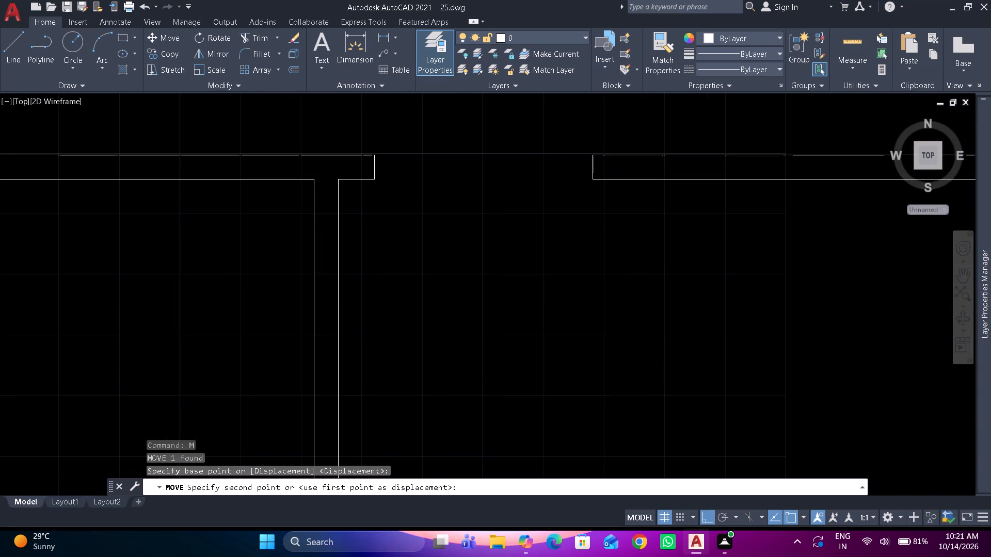
left_click(592, 175)
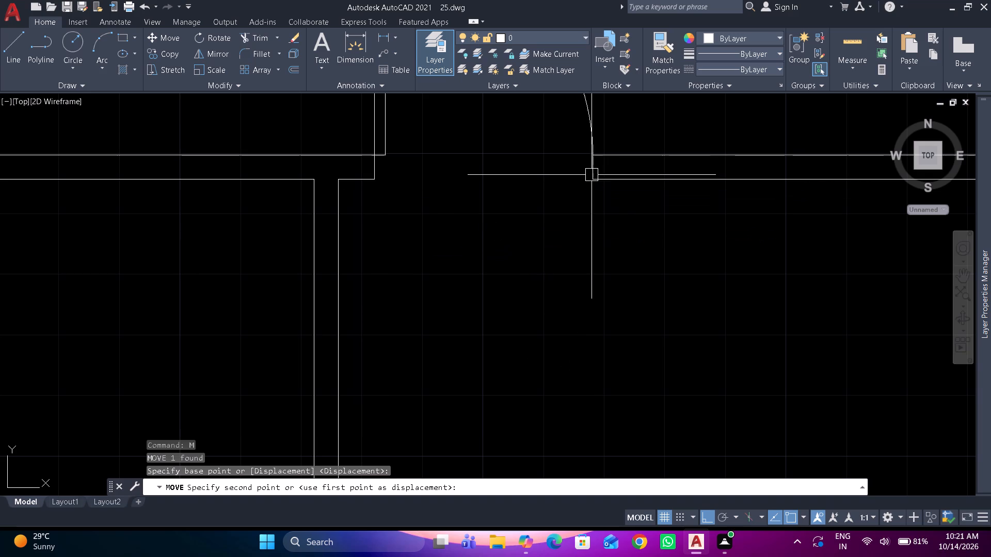
Flip the north doorway's door block vertically so its leaf swings down into the top-right room.
left_click_drag(591, 135, 582, 140)
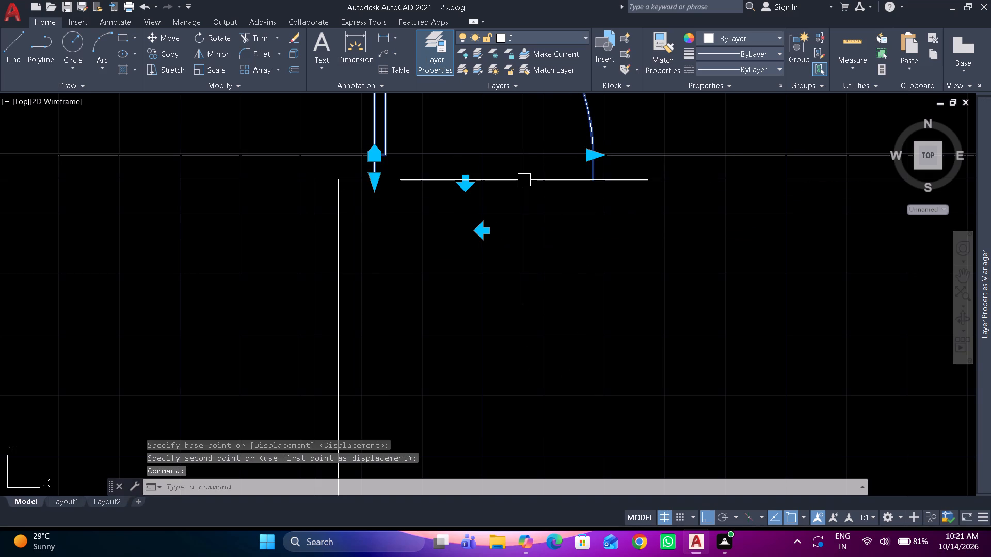
left_click(466, 184)
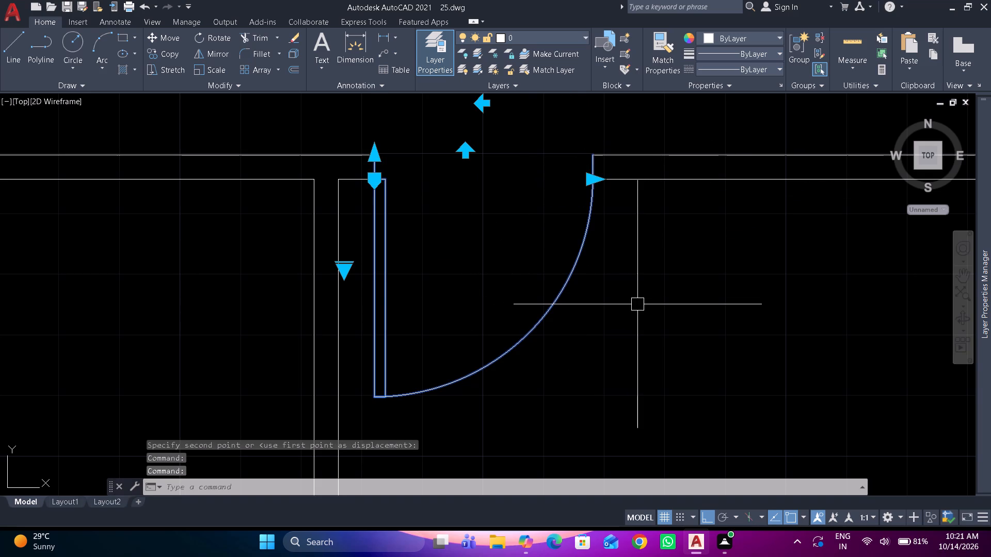
key("Escape")
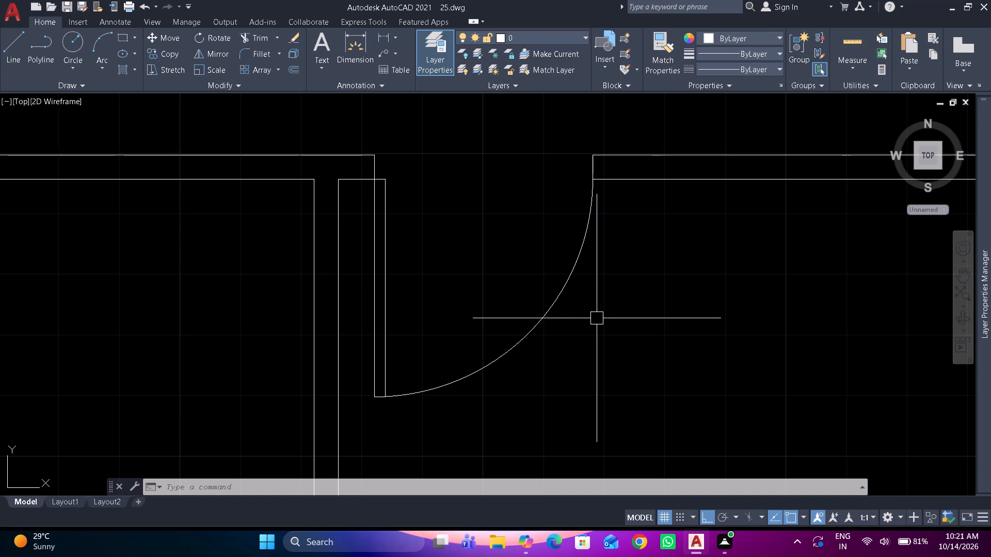
Mirror the door about a horizontal line through the vertical partition's midpoint into the room's south doorway, keeping the original.
left_click(555, 314)
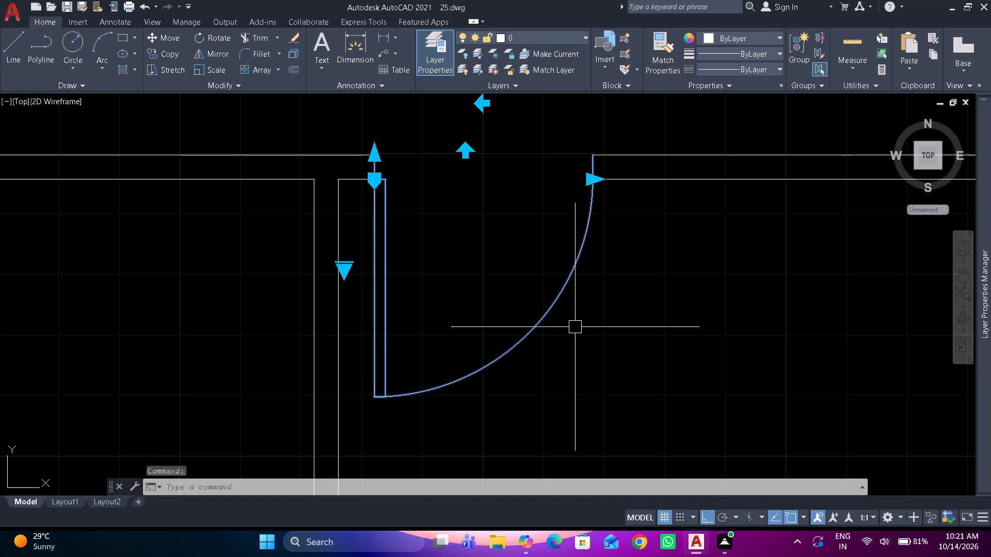
scroll(616, 317, "down", 1)
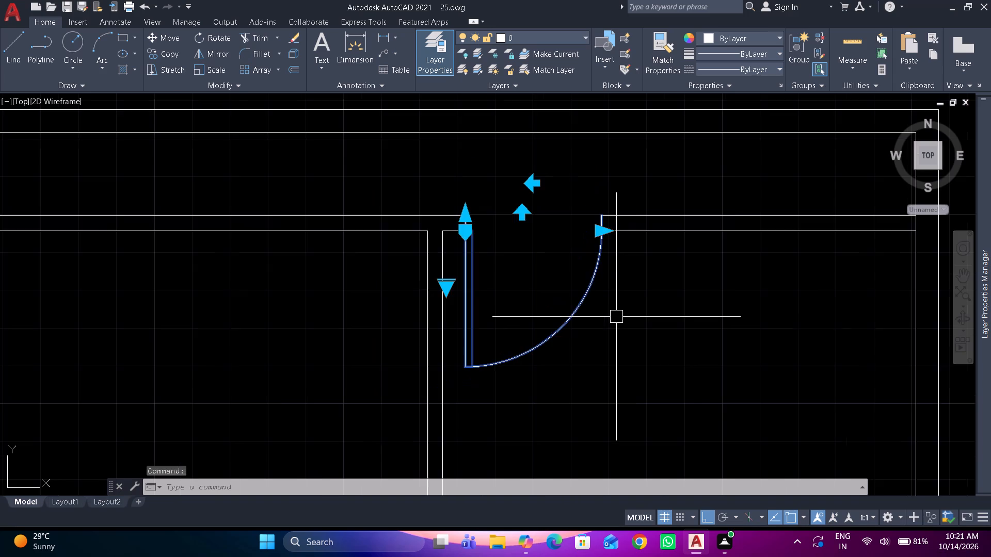
scroll(616, 317, "down", 2)
middle_click_drag(555, 307, 448, 280)
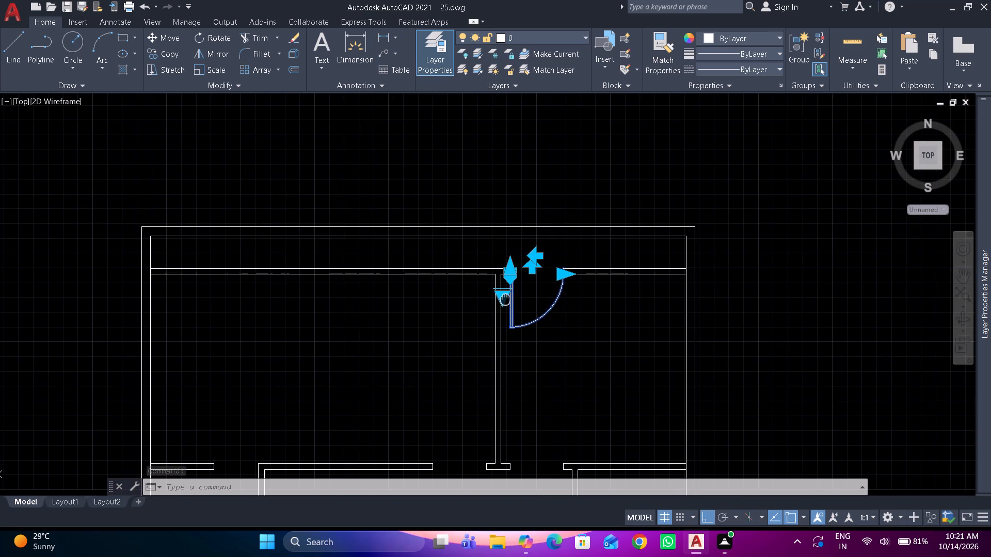
middle_click_drag(448, 280, 404, 244)
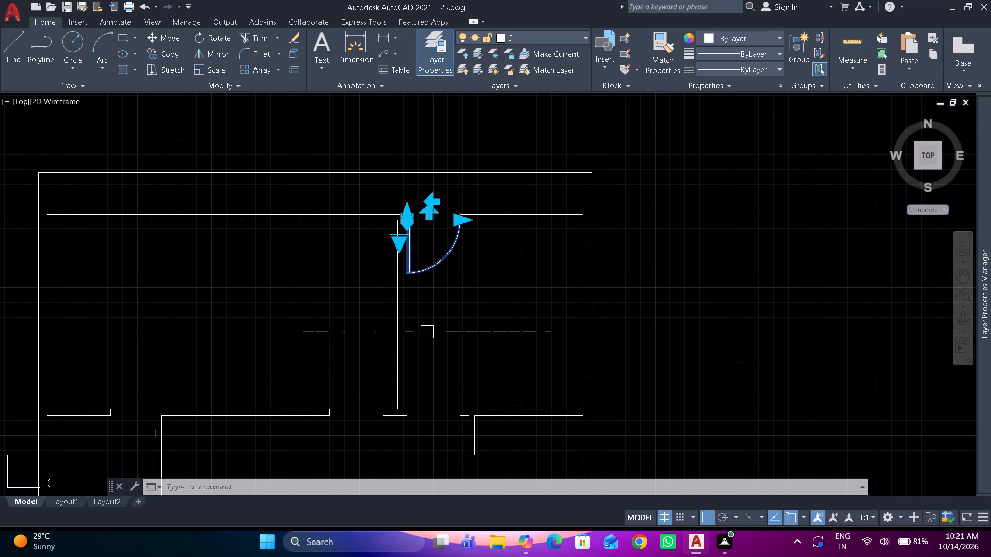
type("mi")
key("space")
scroll(427, 332, "up", 1)
middle_click_drag(427, 333, 404, 248)
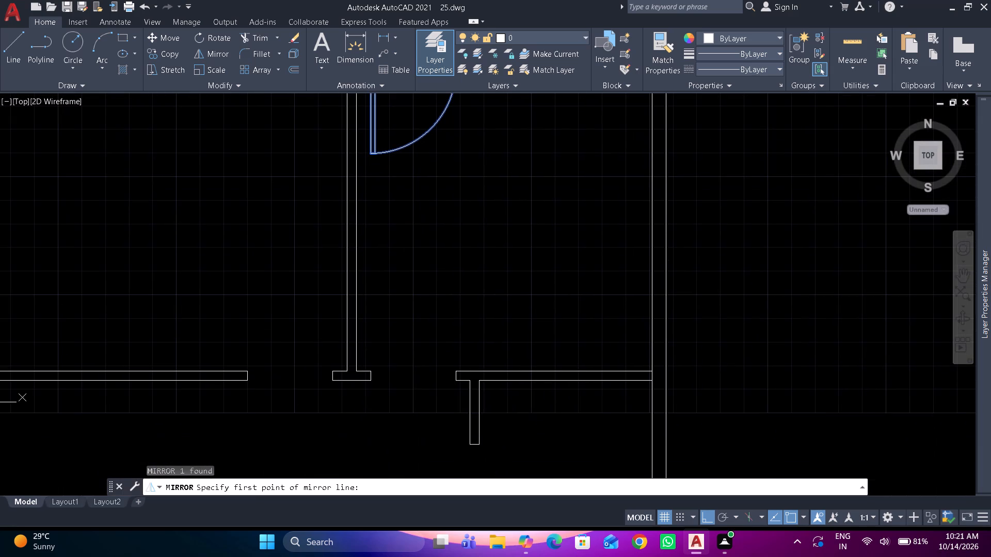
middle_click_drag(379, 213, 381, 220)
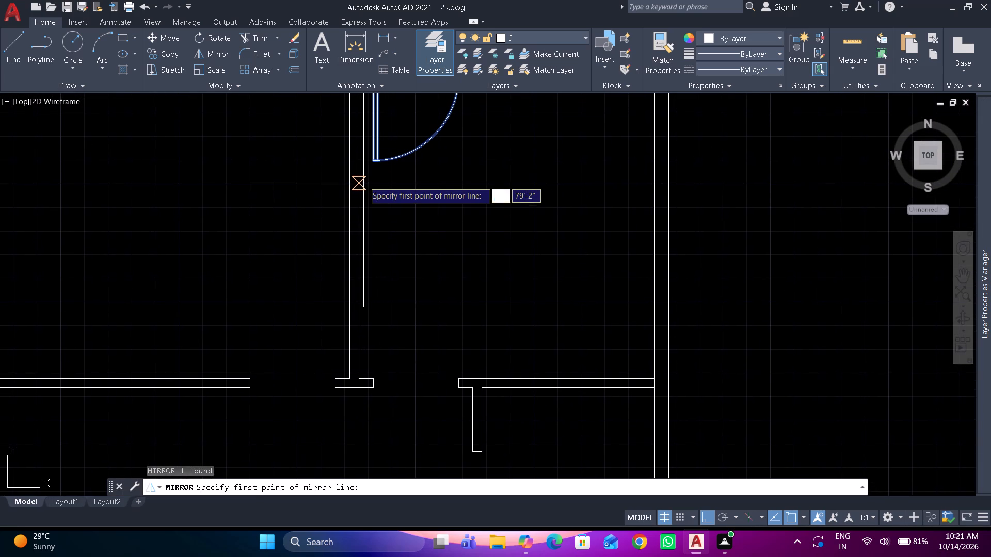
middle_click_drag(363, 185, 363, 217)
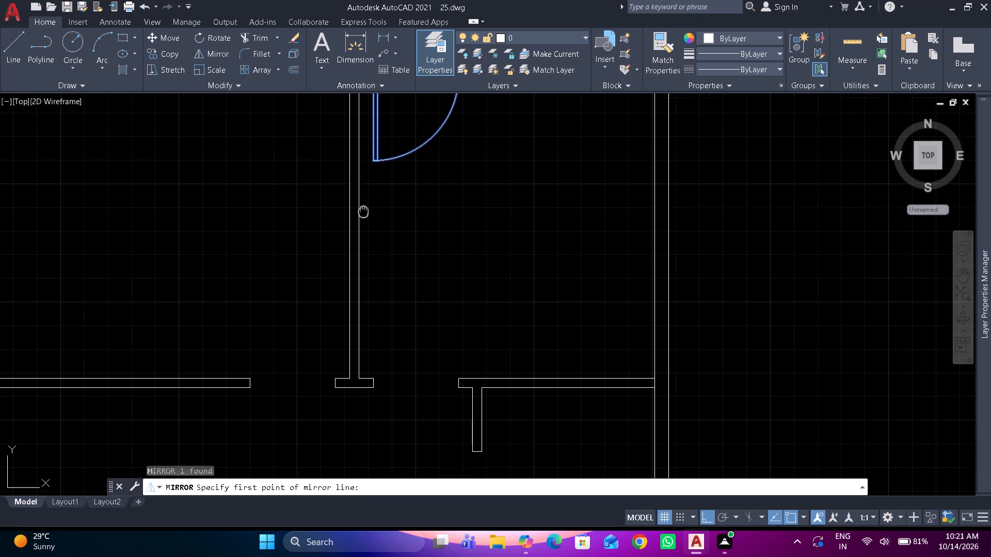
middle_click_drag(363, 217, 363, 220)
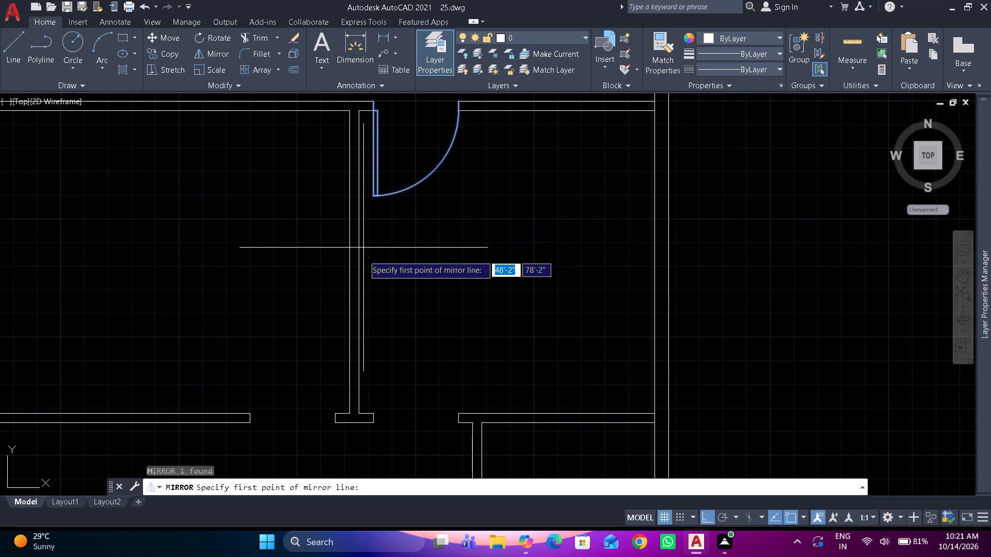
left_click(363, 261)
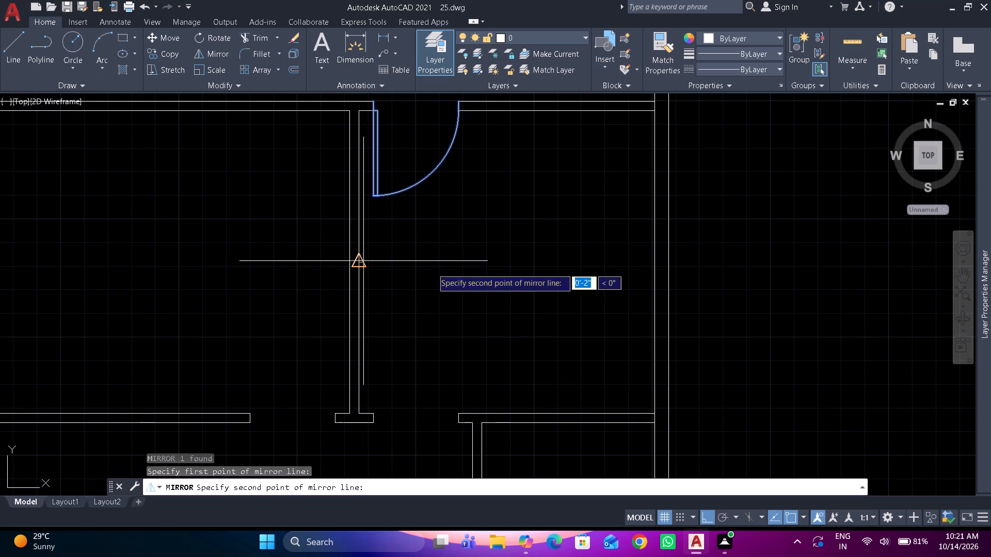
left_click(440, 272)
key("space")
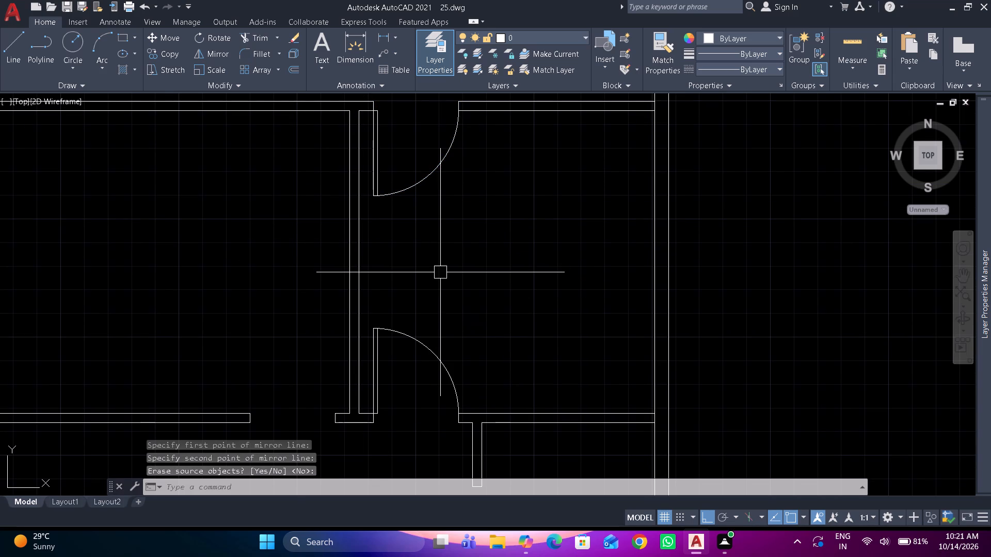
Mirror the south doorway's door about the vertical partition's centreline into the adjacent opening of the large top-left room, keeping the original.
left_click(431, 350)
middle_click_drag(425, 359, 439, 247)
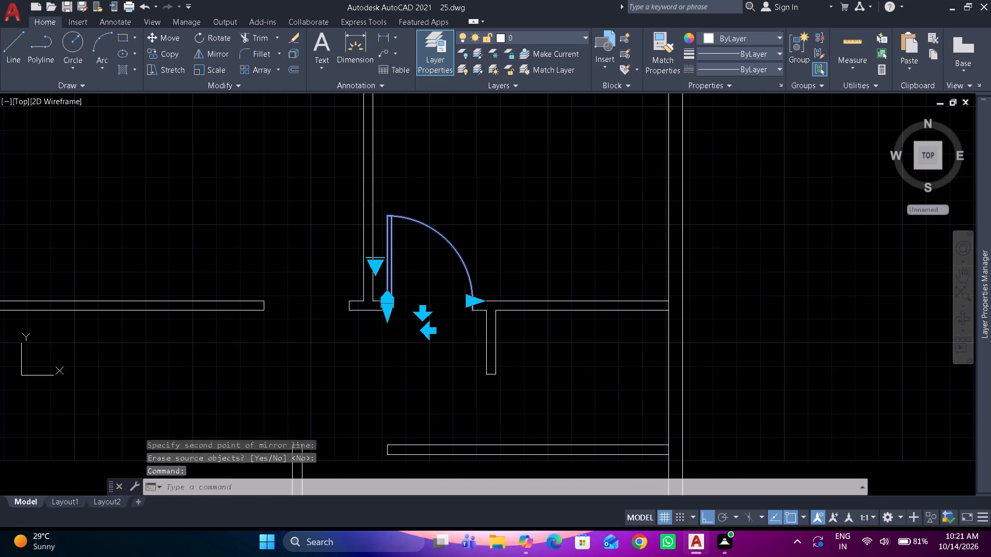
scroll(374, 348, "up", 1)
key("space")
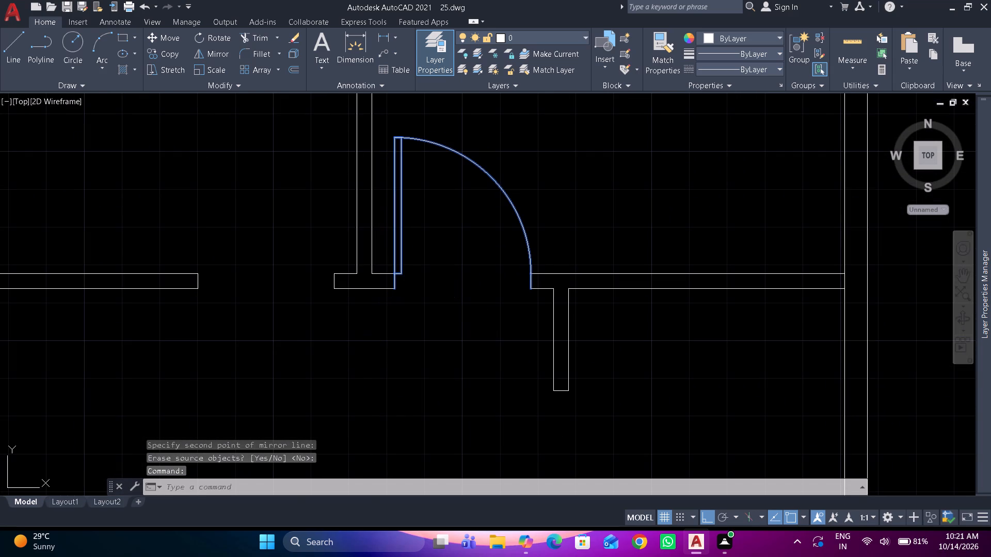
left_click(364, 284)
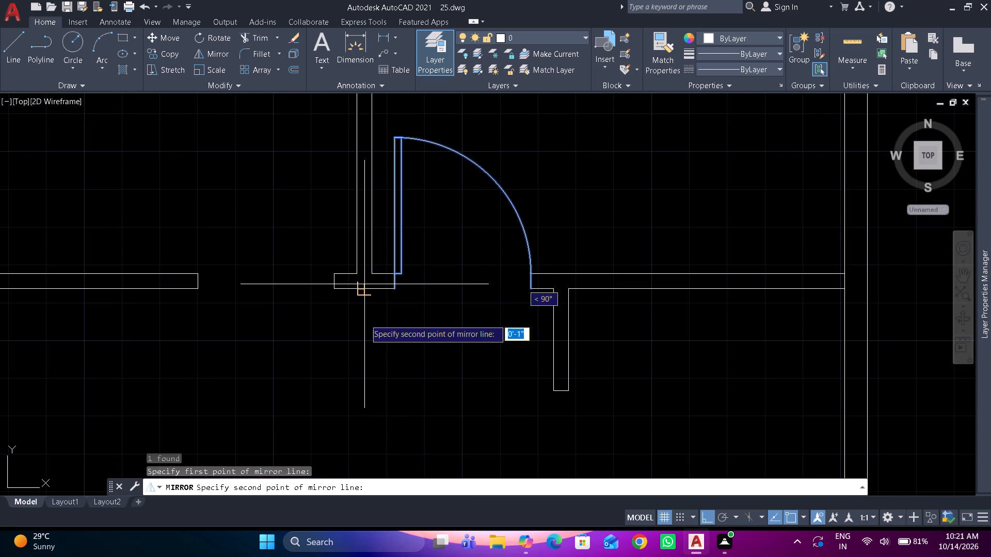
left_click(365, 319)
key("space")
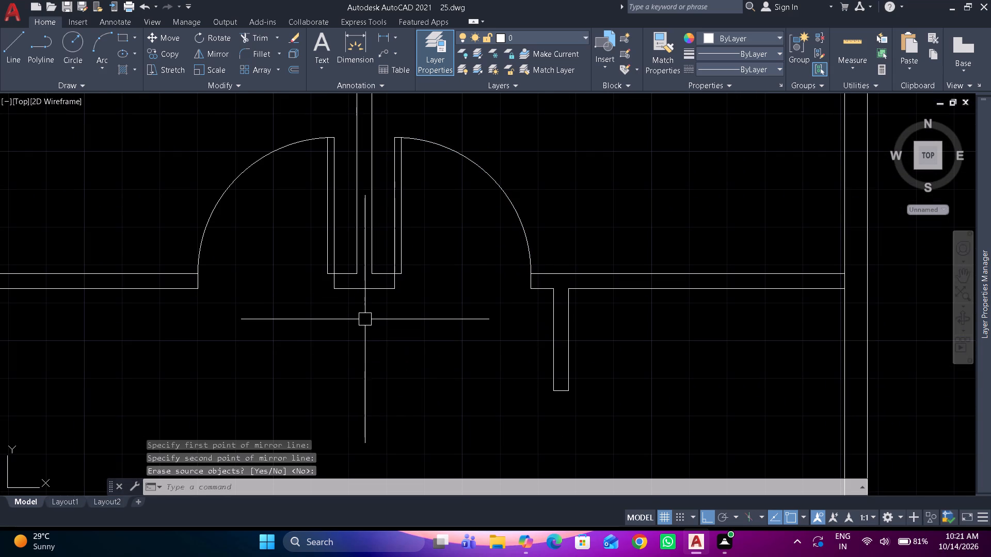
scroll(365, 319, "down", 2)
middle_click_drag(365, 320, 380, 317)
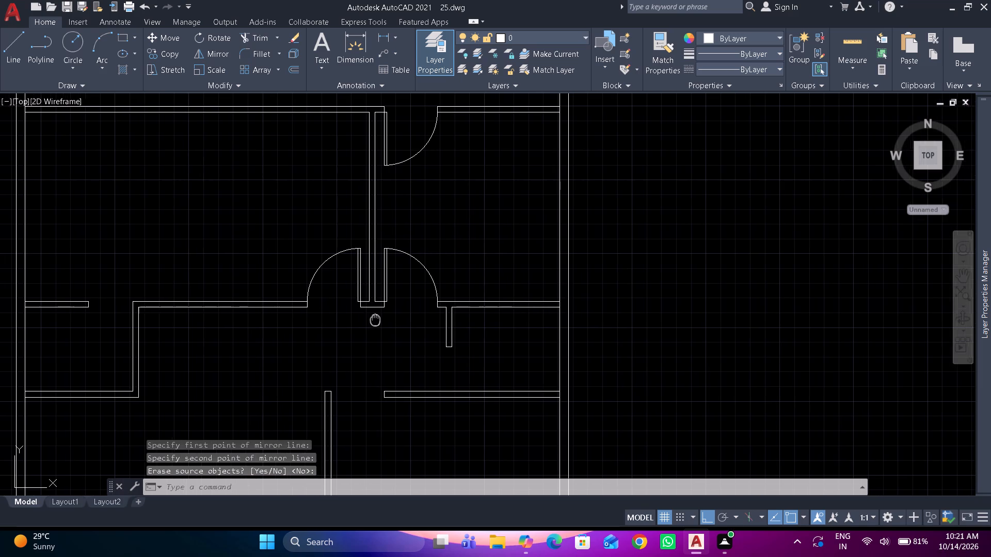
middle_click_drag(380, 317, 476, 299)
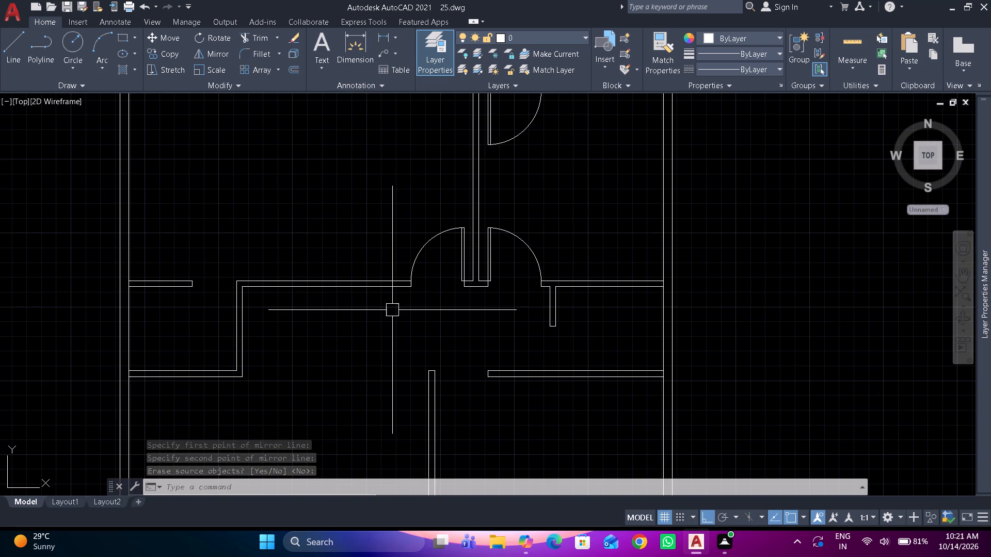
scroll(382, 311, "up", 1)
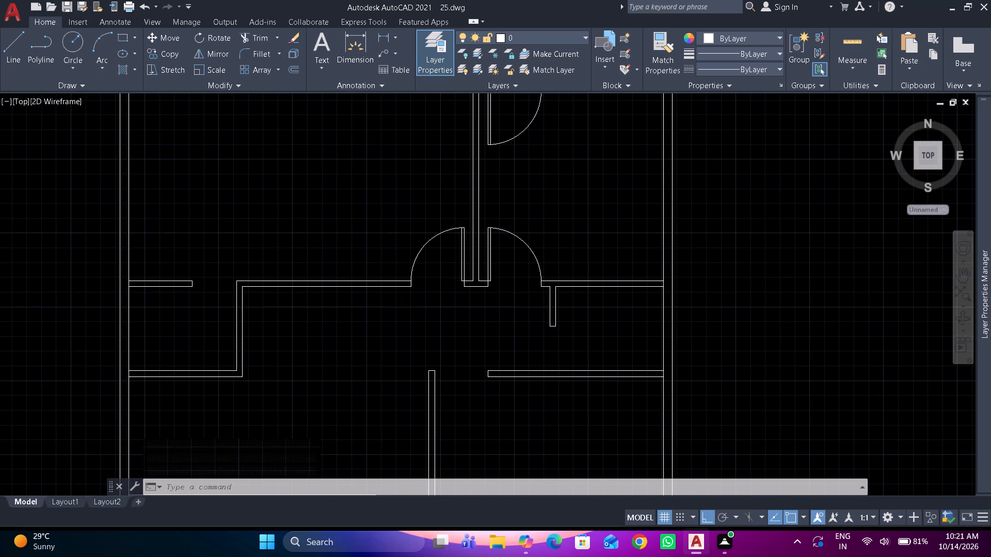
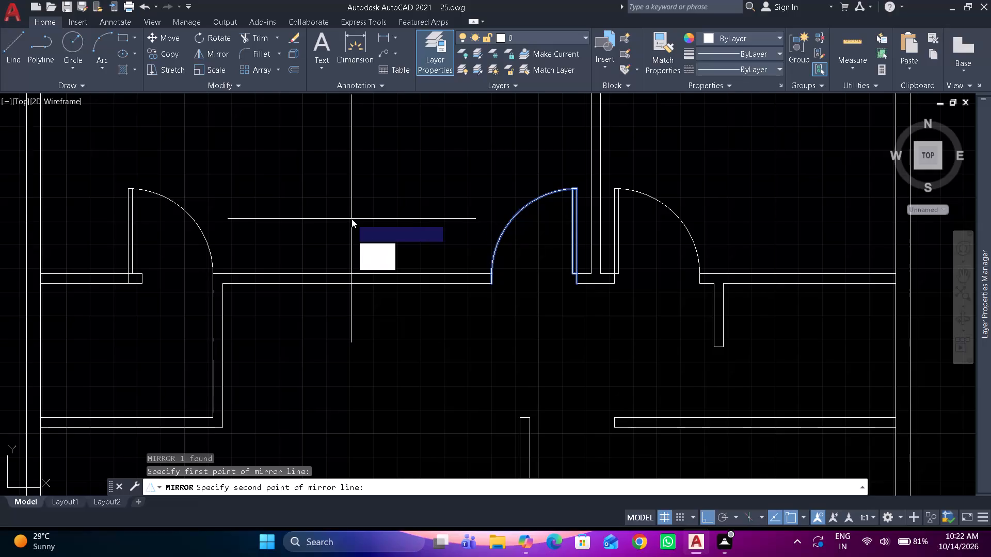
Finish mirroring the large room's door about the horizontal wall's midpoint into the west opening, keeping the original.
key("space")
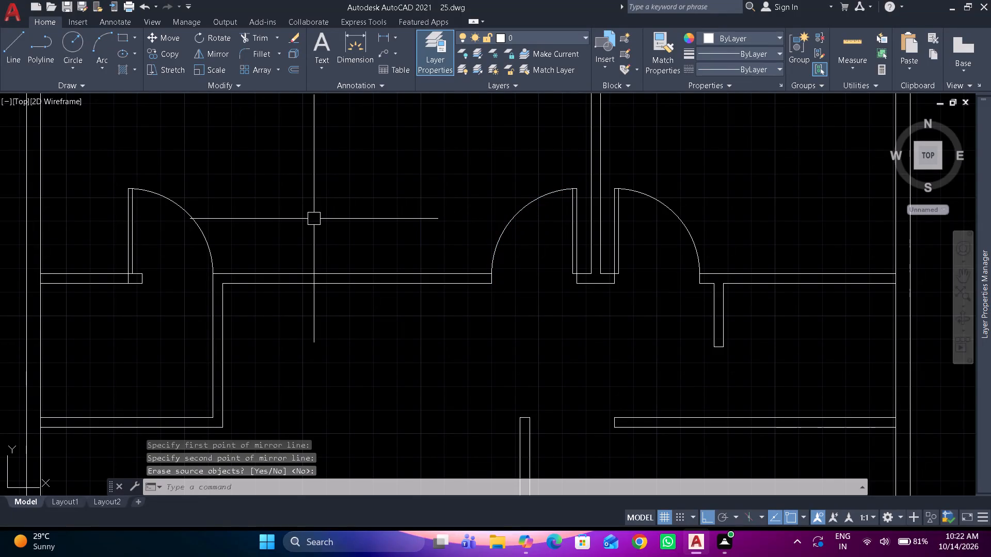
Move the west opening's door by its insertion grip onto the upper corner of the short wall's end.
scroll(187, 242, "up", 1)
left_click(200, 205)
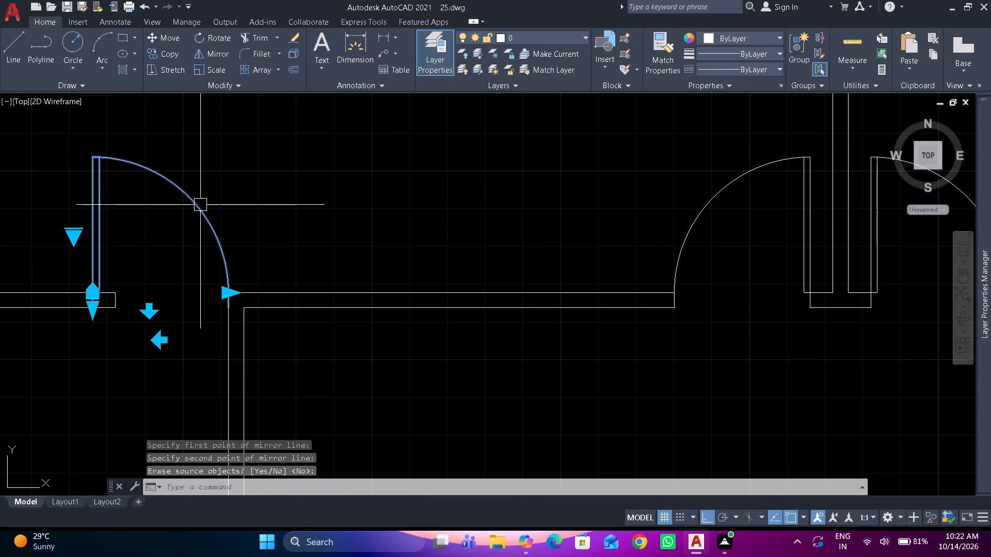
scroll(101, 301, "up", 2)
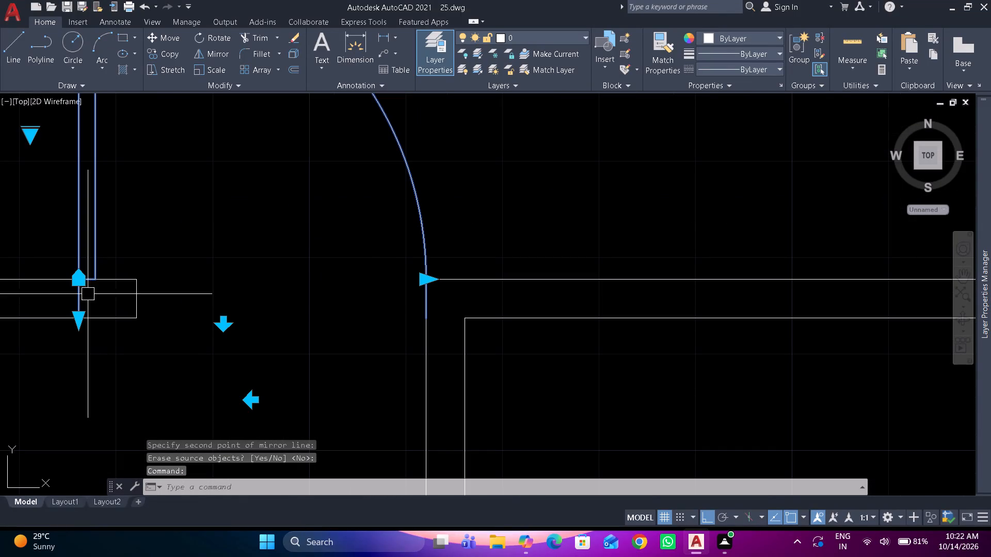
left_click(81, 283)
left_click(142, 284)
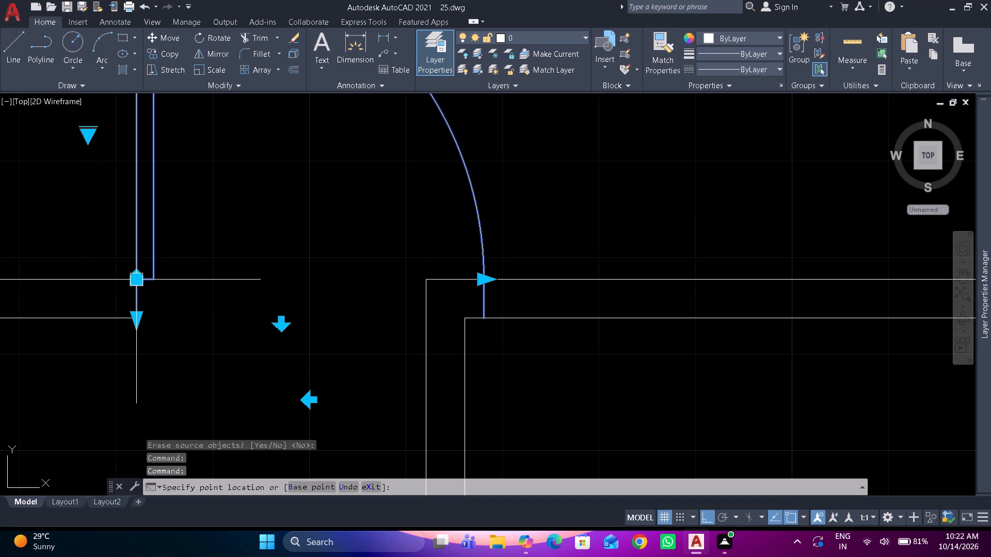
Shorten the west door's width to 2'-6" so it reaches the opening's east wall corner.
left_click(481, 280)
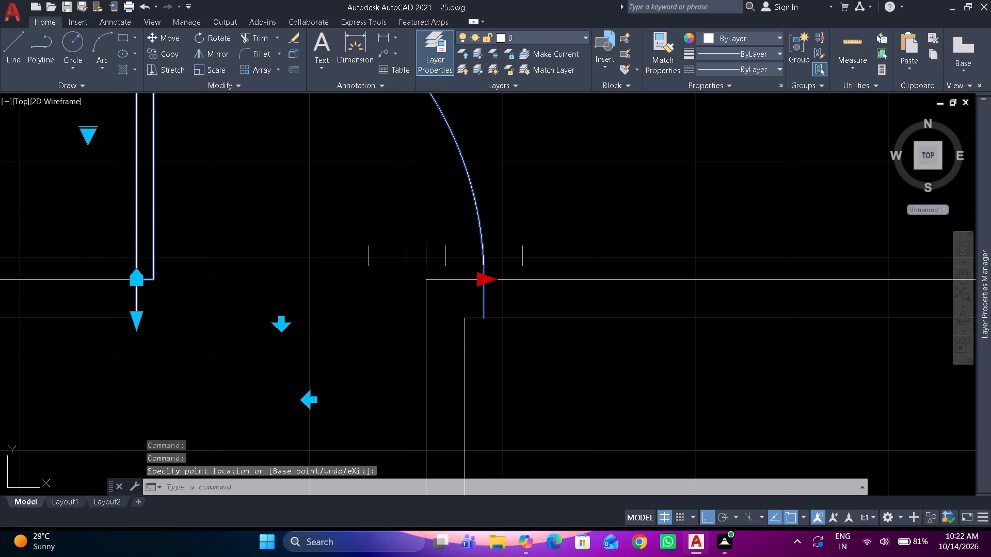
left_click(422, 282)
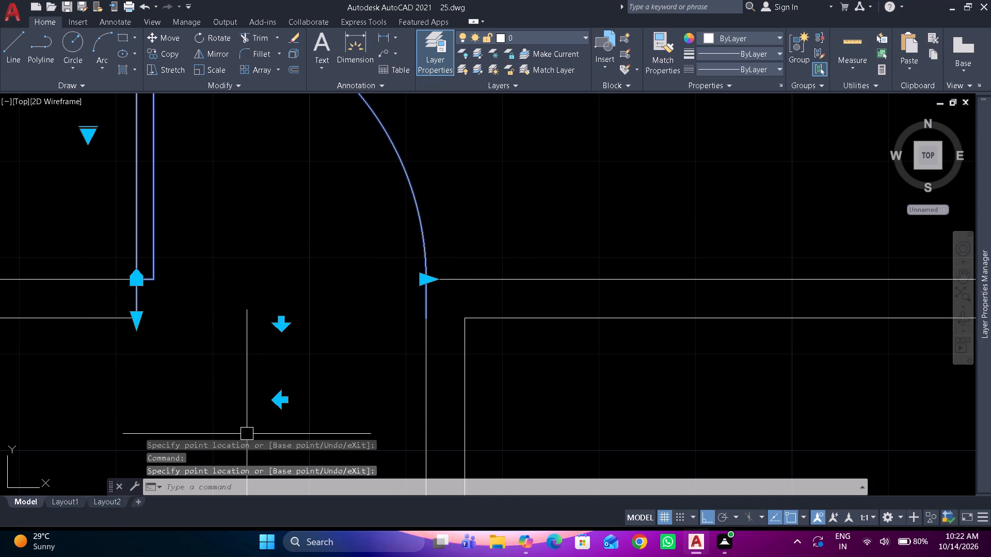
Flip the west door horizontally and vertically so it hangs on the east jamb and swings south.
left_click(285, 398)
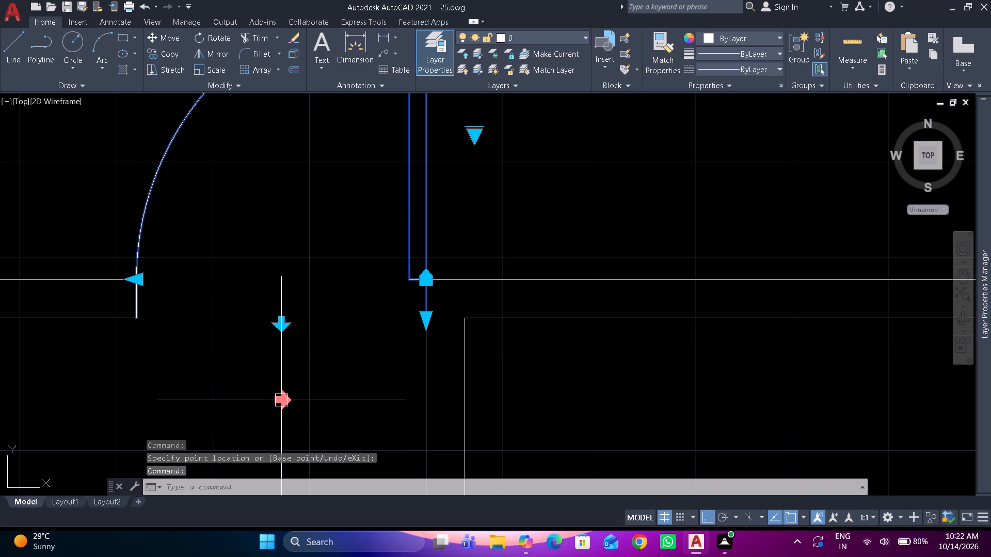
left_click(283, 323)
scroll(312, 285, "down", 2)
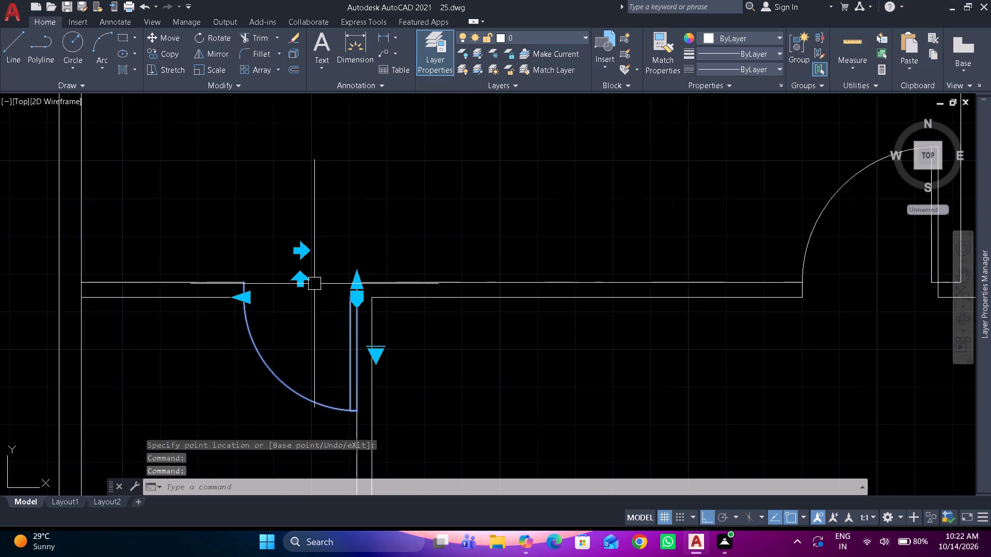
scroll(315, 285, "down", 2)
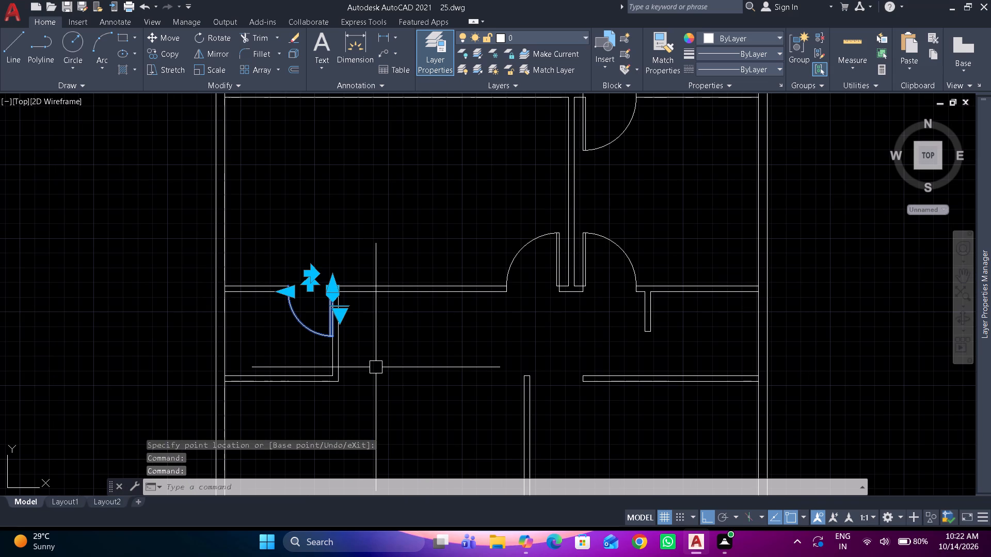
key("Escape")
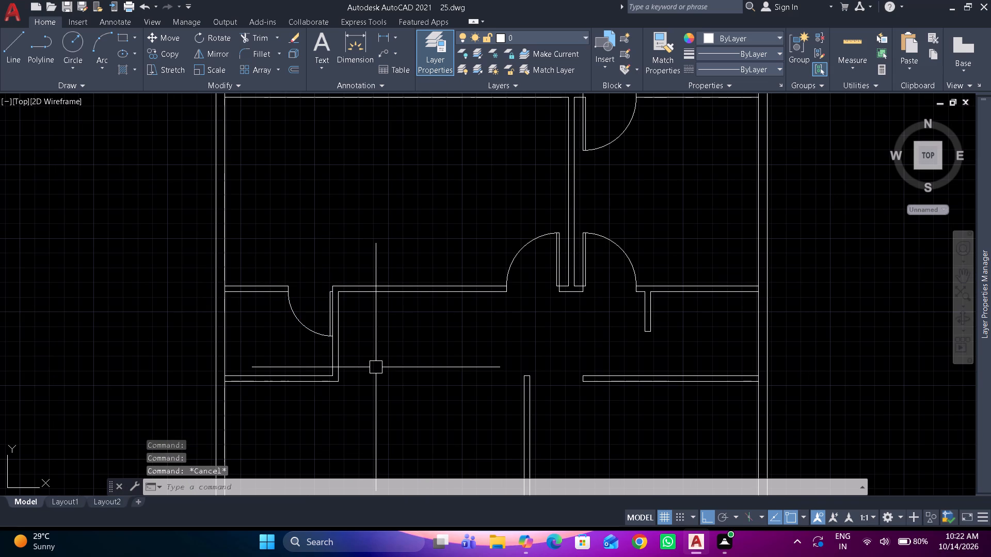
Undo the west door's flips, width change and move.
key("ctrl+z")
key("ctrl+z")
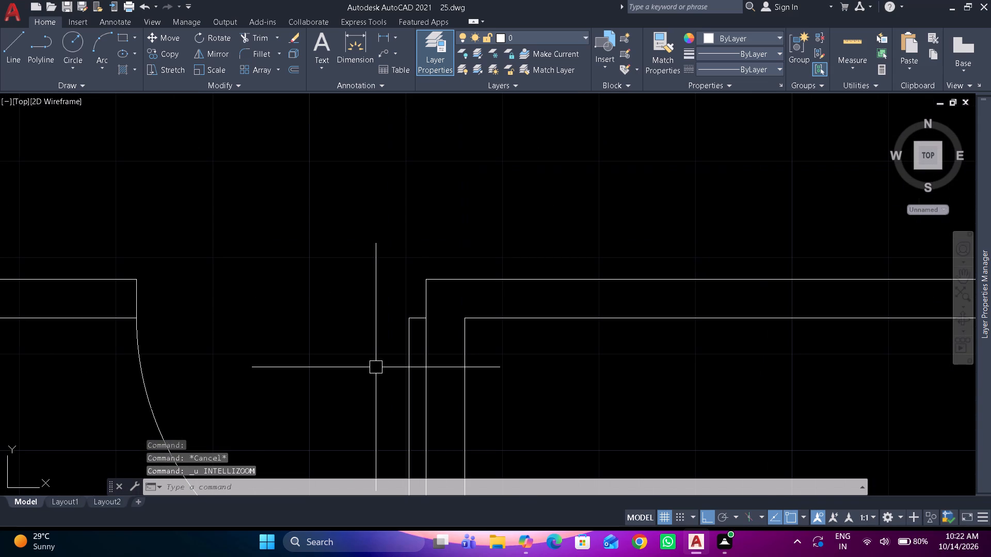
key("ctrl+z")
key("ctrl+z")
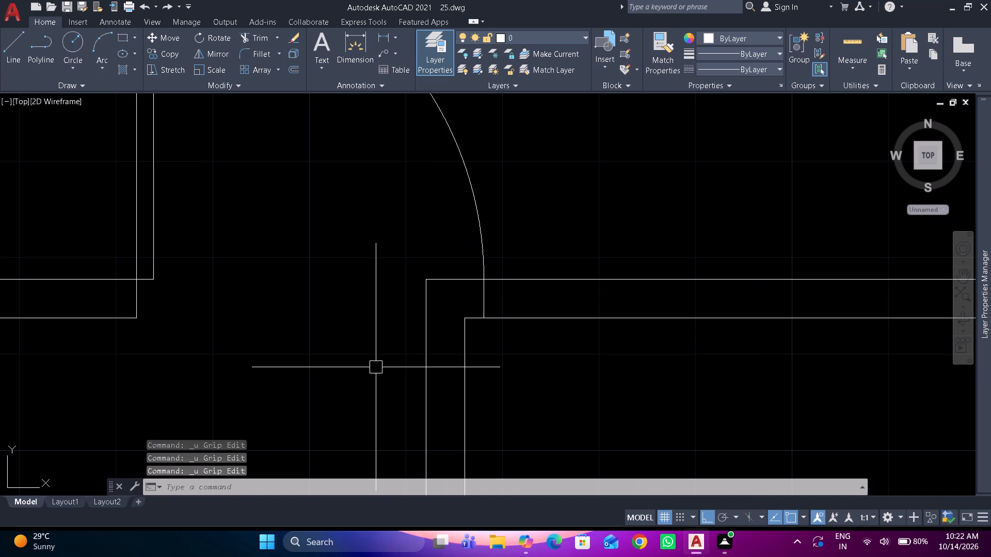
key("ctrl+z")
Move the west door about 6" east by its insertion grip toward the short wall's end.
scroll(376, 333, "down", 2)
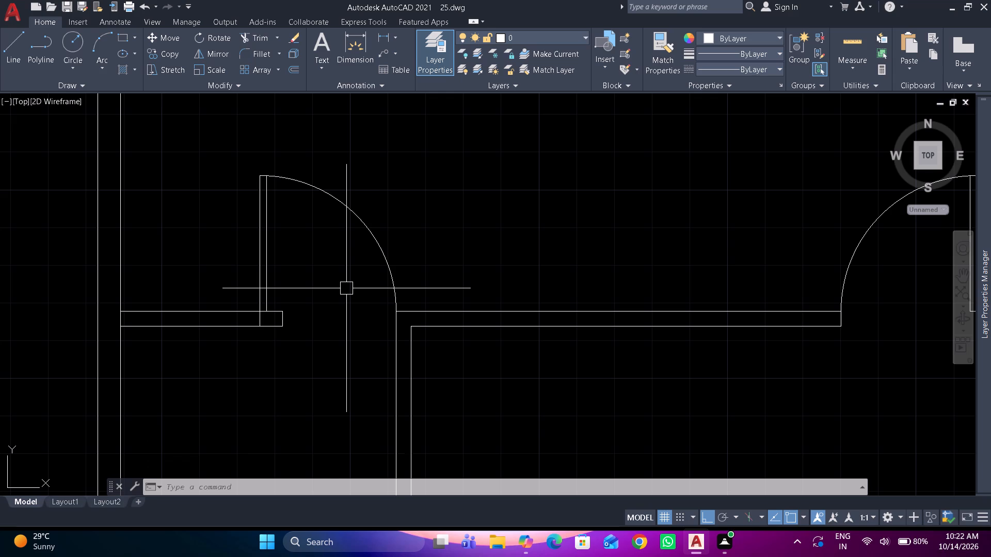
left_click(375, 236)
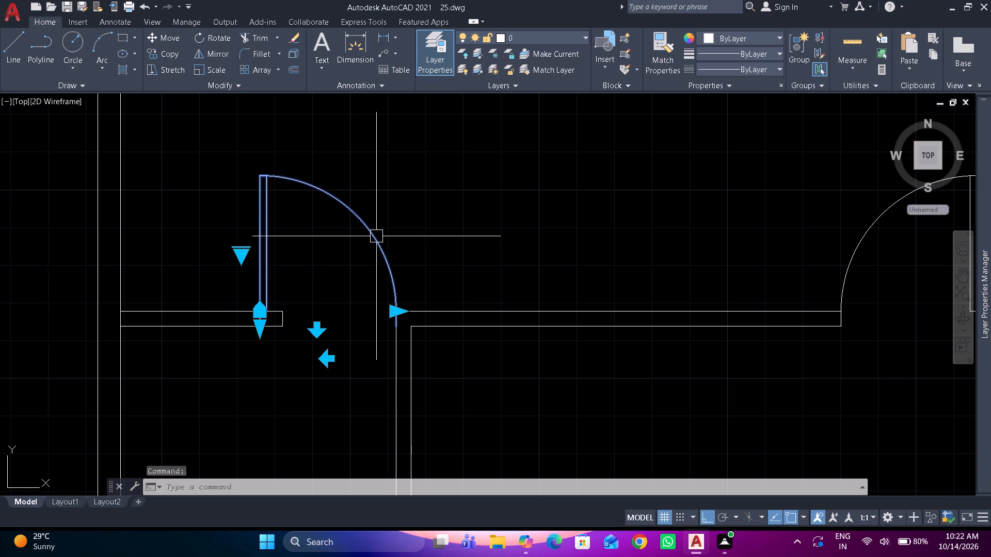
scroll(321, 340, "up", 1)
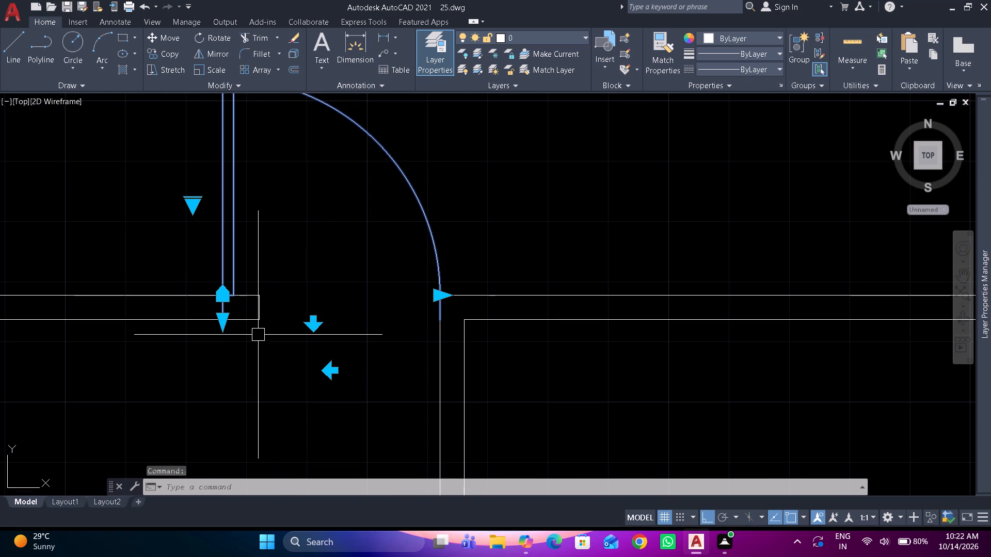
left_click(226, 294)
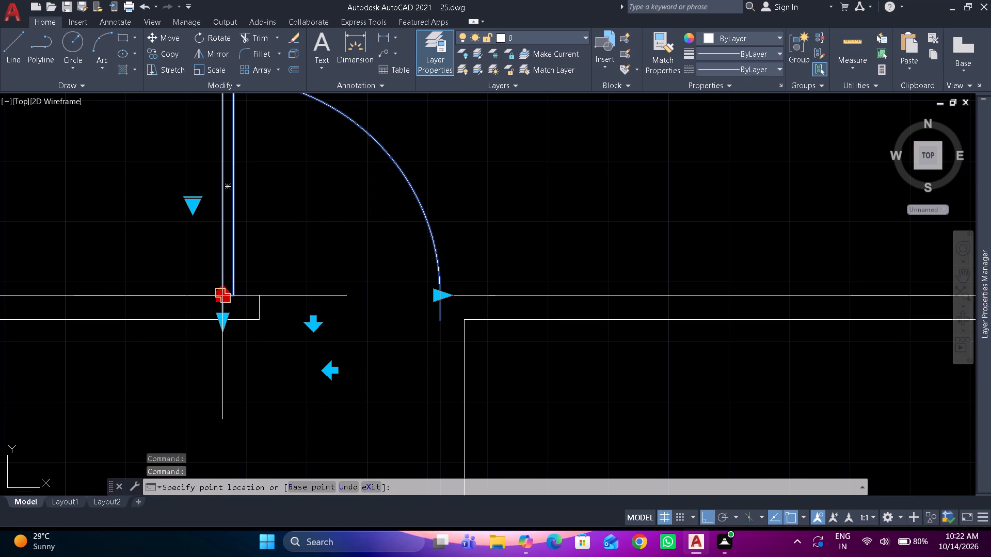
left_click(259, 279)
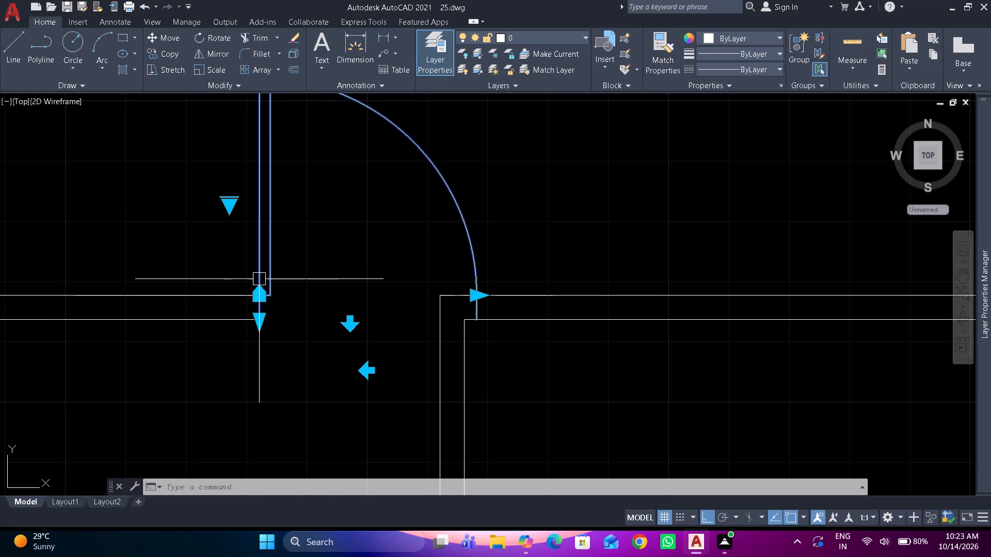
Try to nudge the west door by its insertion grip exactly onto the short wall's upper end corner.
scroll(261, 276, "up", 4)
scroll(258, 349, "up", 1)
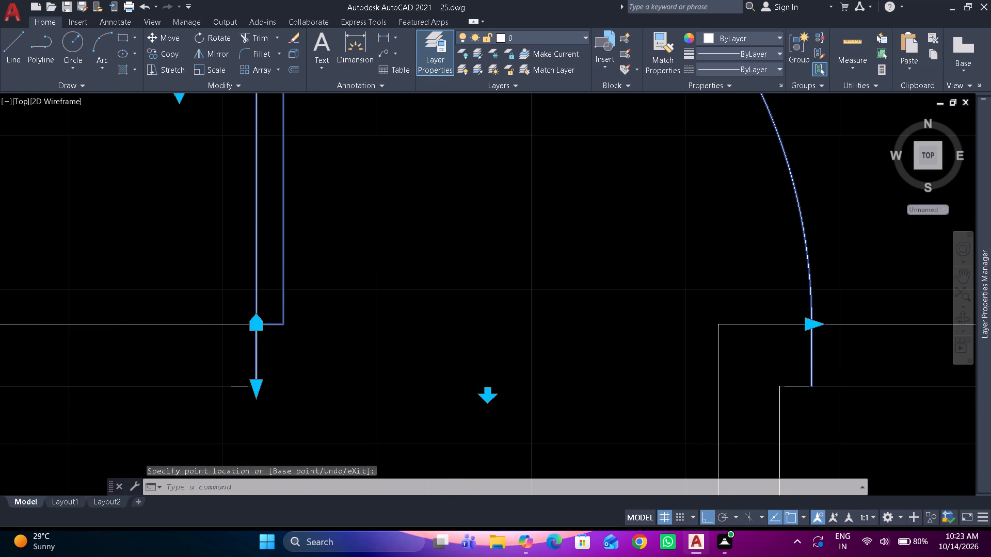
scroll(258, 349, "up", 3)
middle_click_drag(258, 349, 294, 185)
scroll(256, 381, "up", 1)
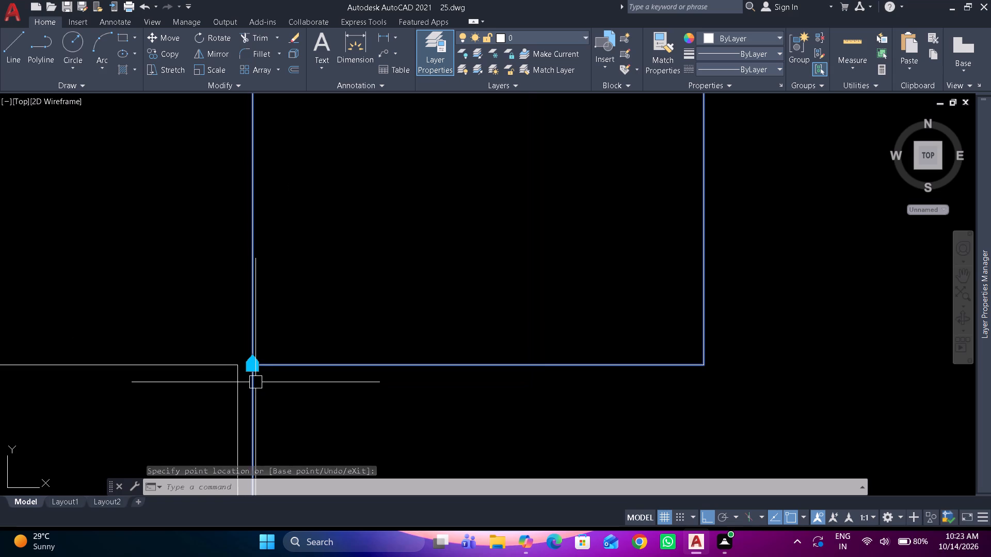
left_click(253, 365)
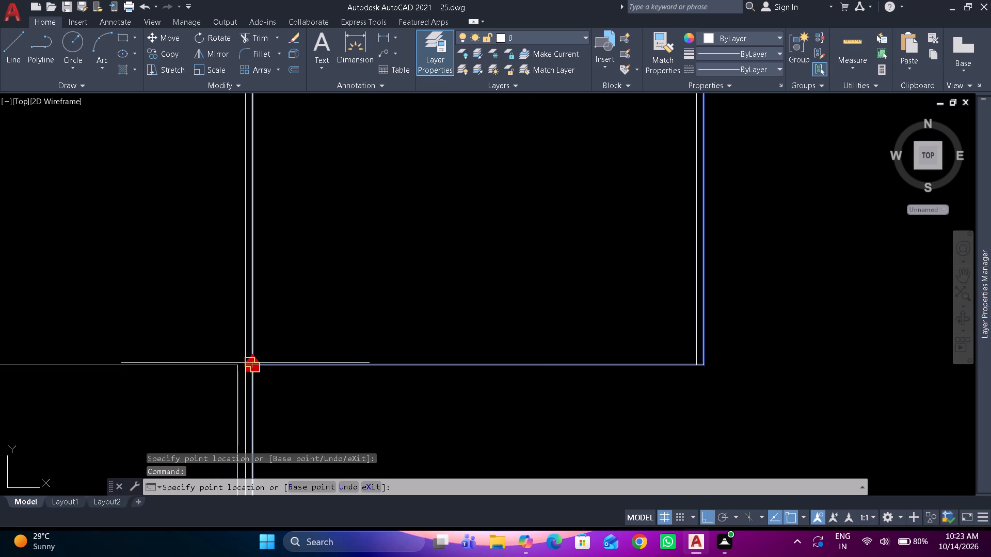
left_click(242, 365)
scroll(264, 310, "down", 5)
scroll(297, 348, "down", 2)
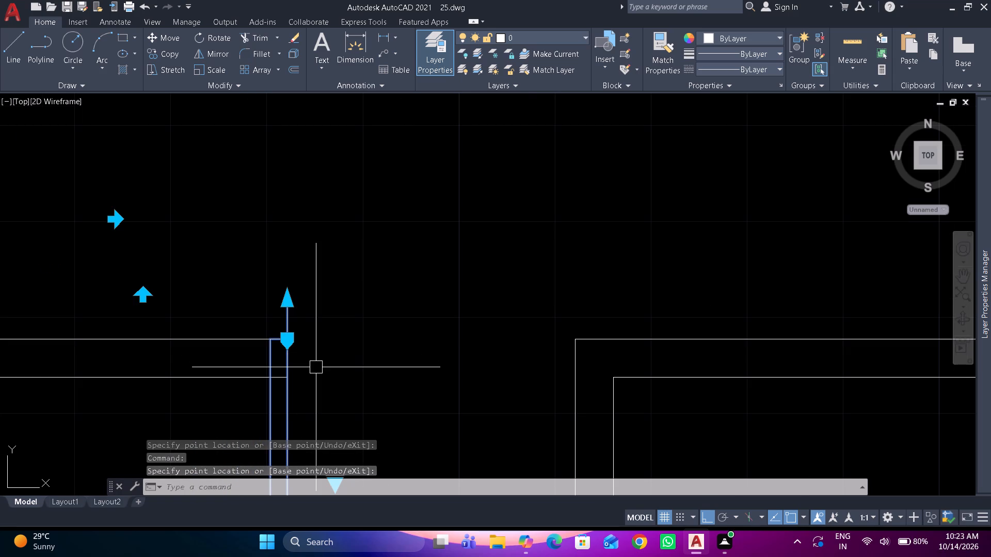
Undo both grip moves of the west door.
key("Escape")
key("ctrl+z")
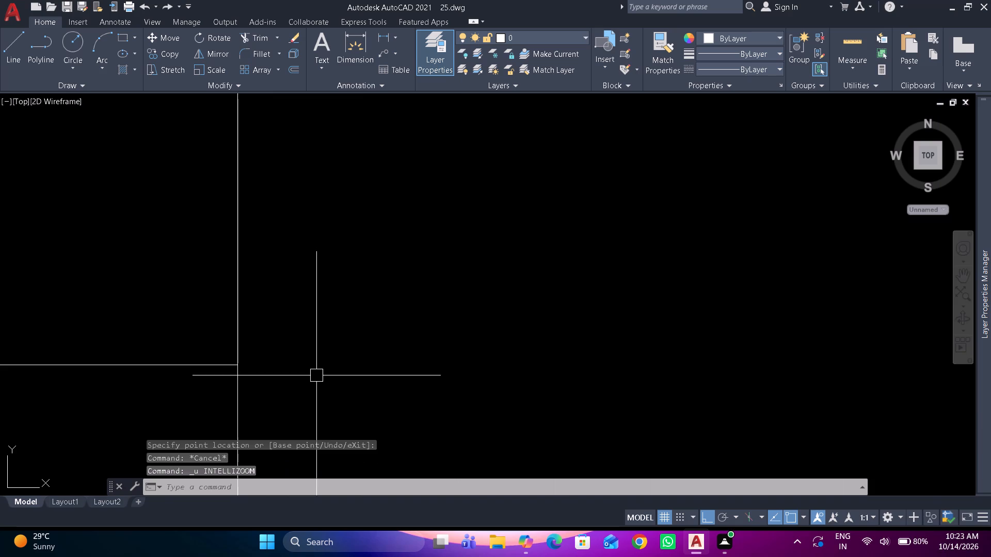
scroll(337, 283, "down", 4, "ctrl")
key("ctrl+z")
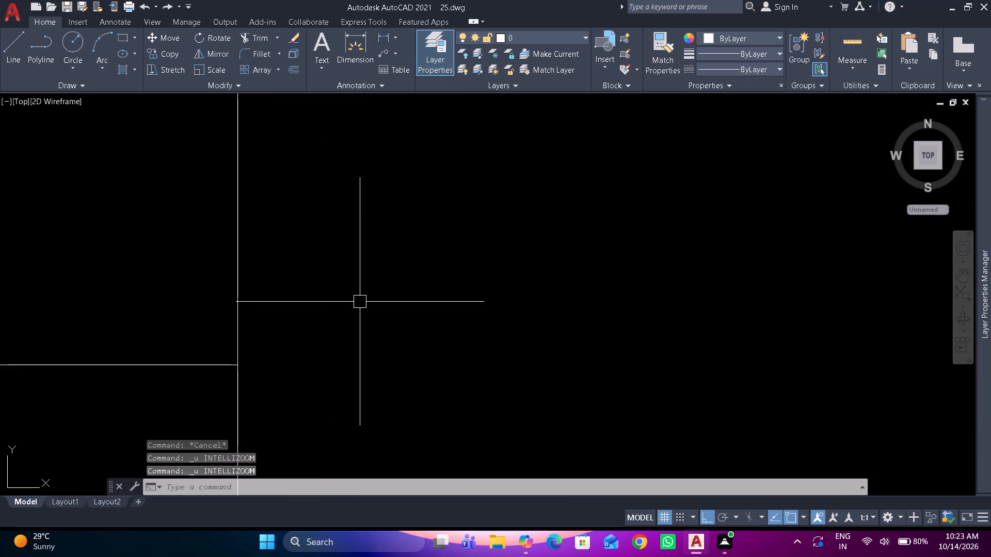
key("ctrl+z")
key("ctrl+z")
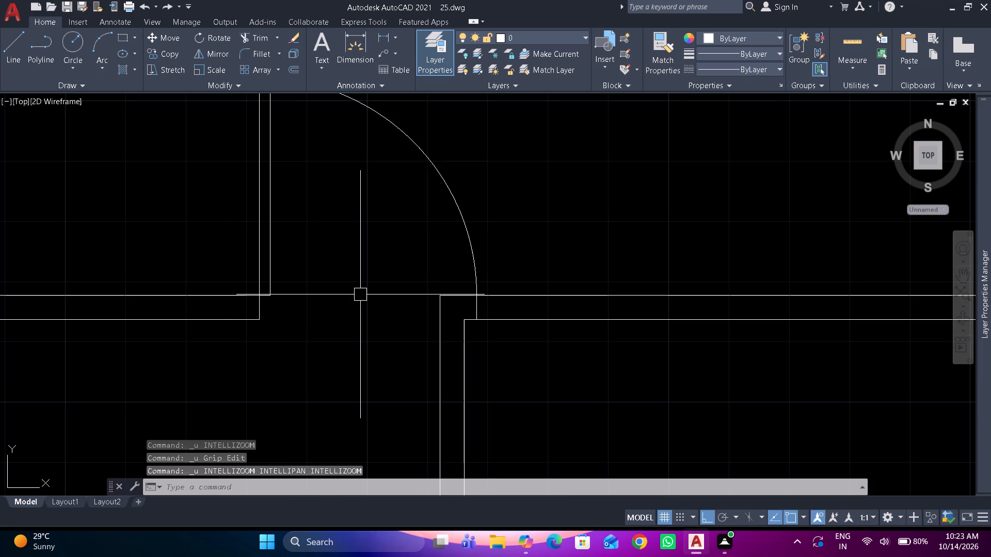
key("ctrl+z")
Move the west door from its hinge-side point on the upper wall face to the short wall's upper end corner.
left_click_drag(245, 251, 236, 250)
left_click(225, 250)
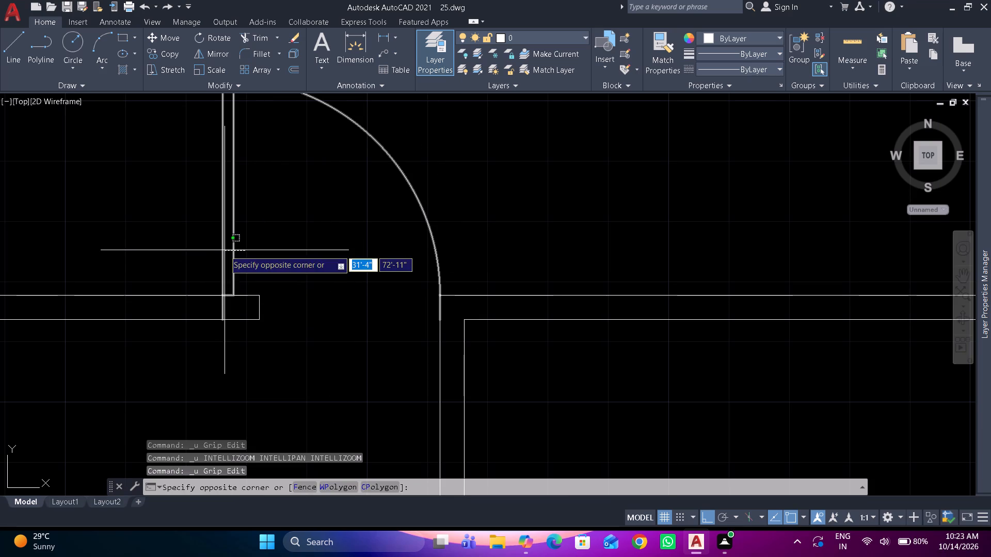
type("m")
key("space")
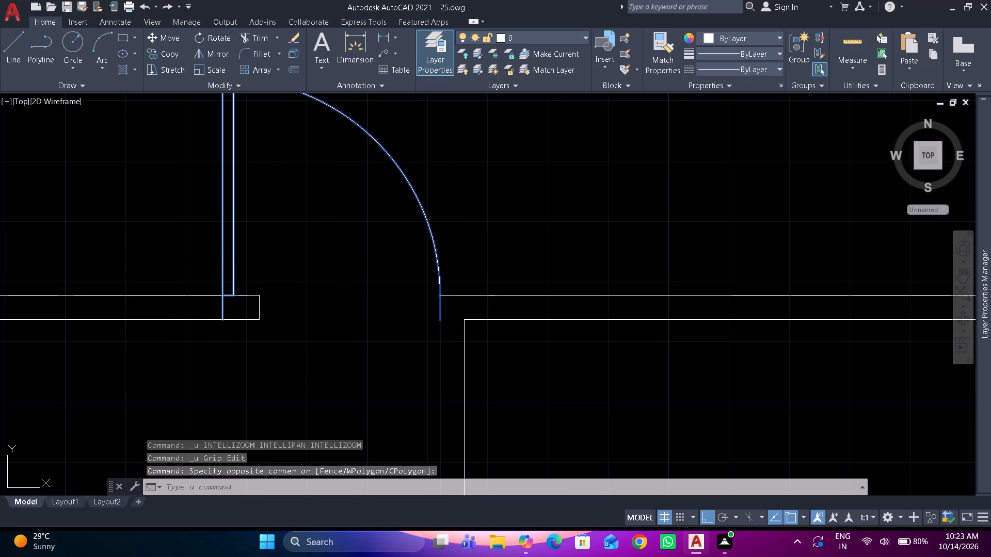
scroll(227, 291, "up", 1)
scroll(192, 332, "up", 1)
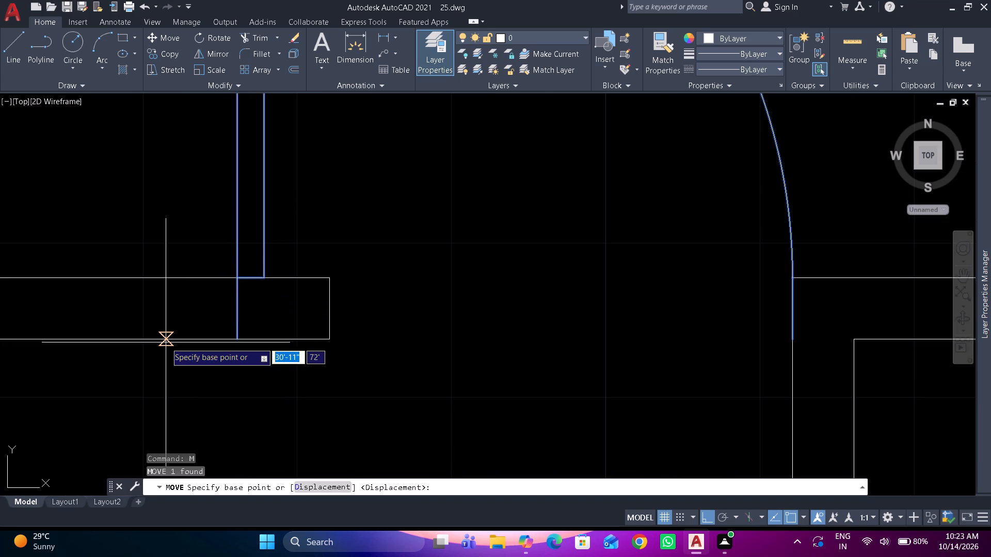
left_click(233, 283)
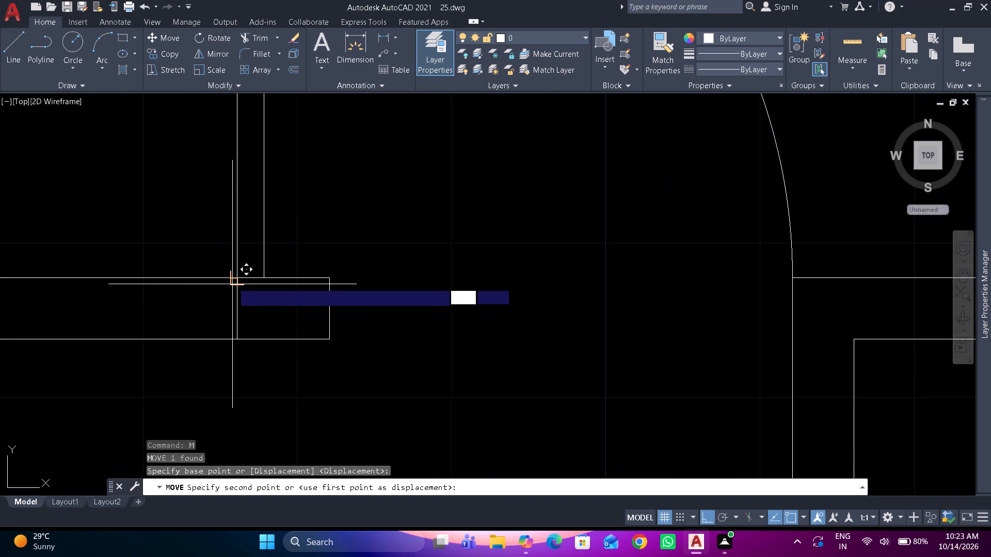
left_click(331, 275)
Shorten the west door's width to 2'-6" so it ends at the opening's east wall corner.
left_click(359, 219)
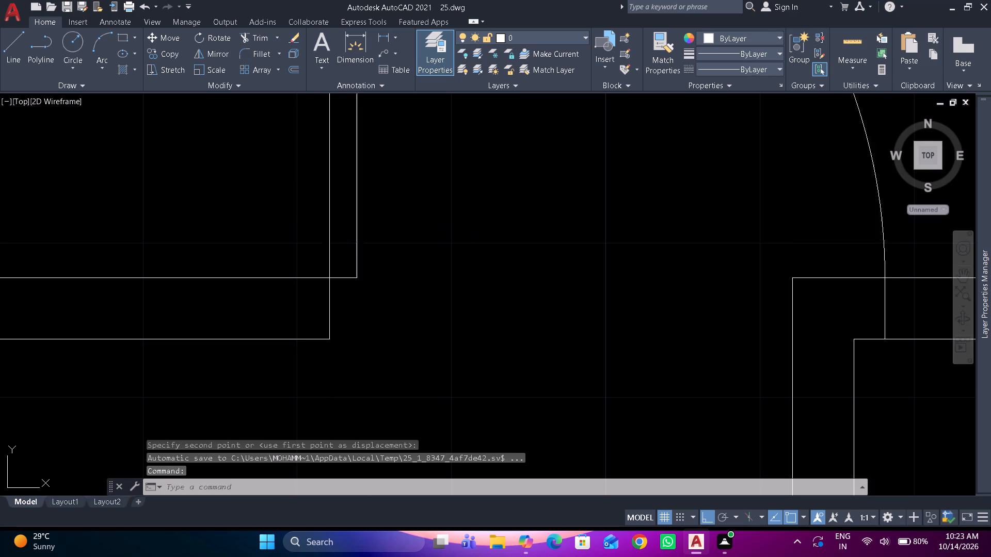
scroll(389, 225, "down", 2)
middle_click_drag(387, 225, 231, 234)
scroll(331, 249, "up", 1)
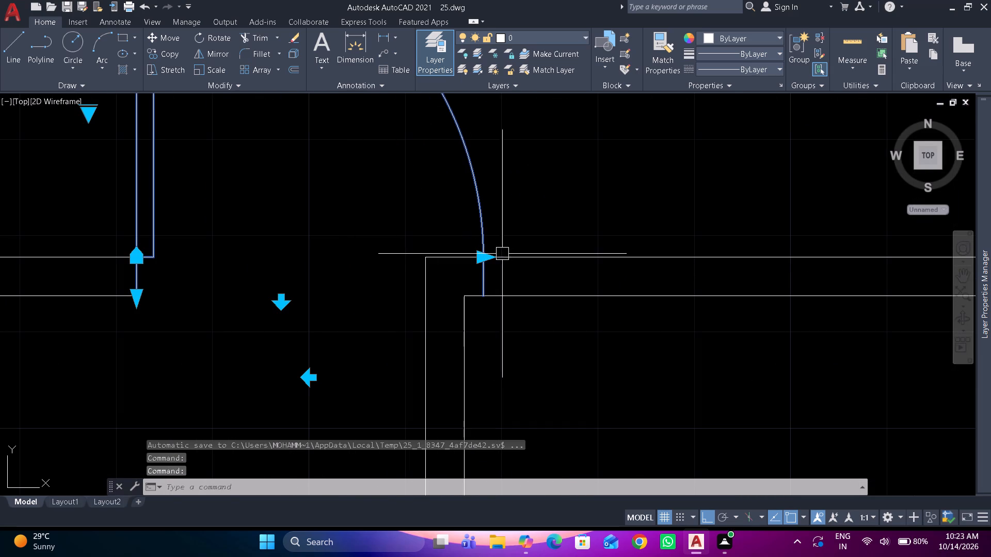
left_click(481, 262)
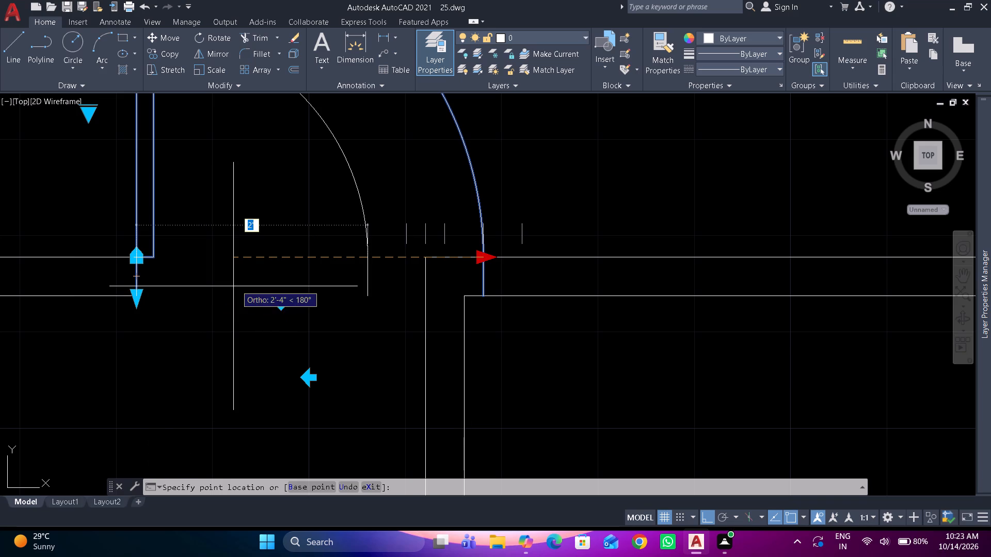
left_click(423, 254)
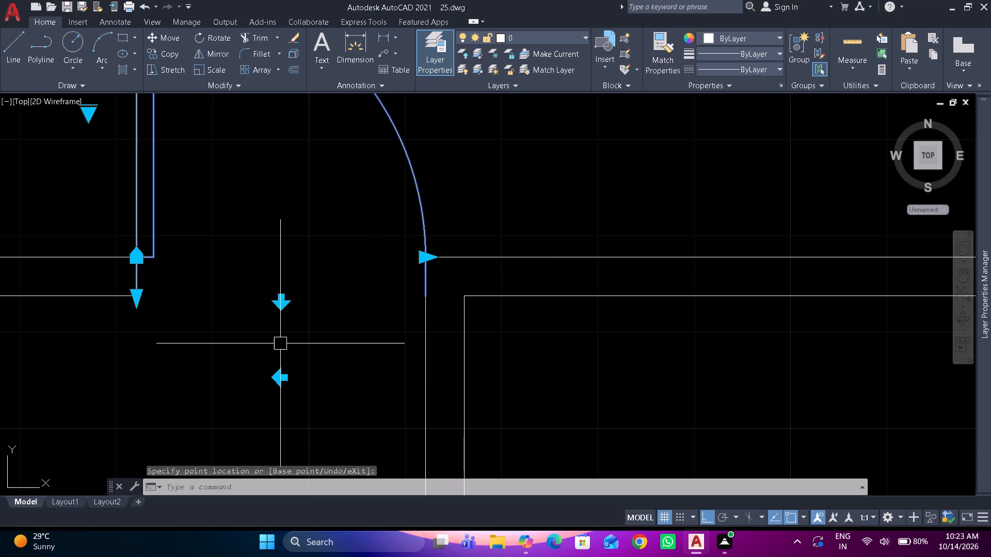
Flip the west door horizontally and vertically so it hangs on the east jamb and swings south into the small room.
left_click(287, 372)
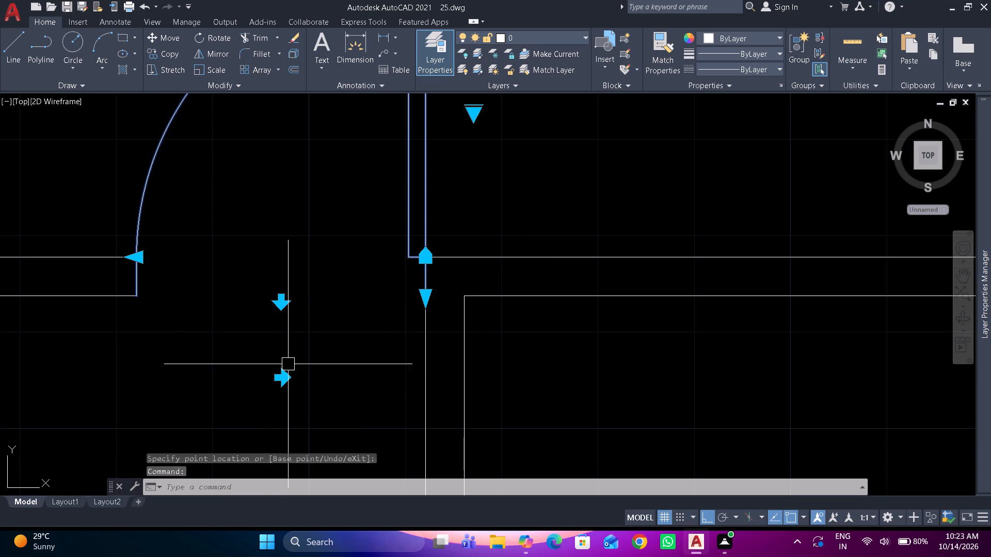
left_click(287, 302)
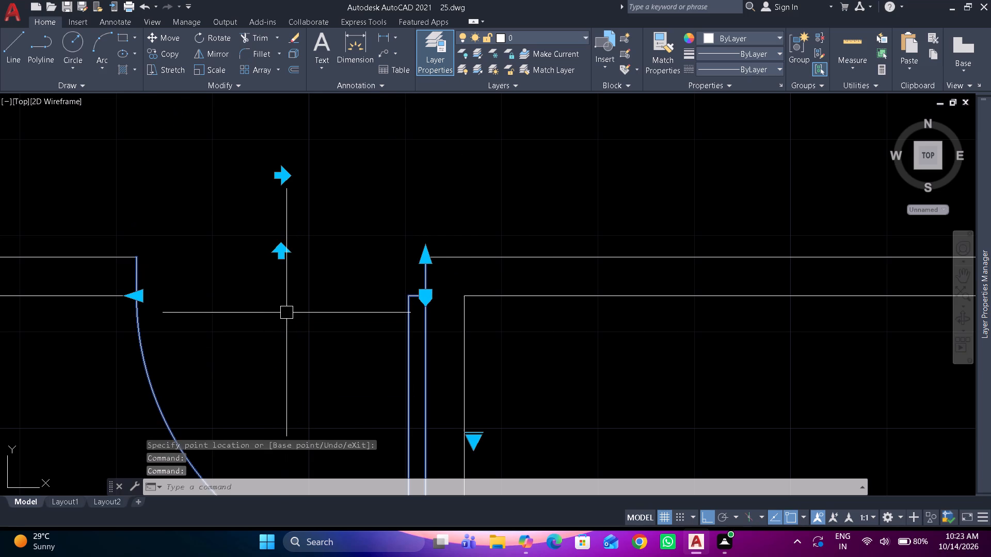
scroll(319, 307, "down", 2)
middle_click_drag(319, 301, 319, 245)
key("Escape")
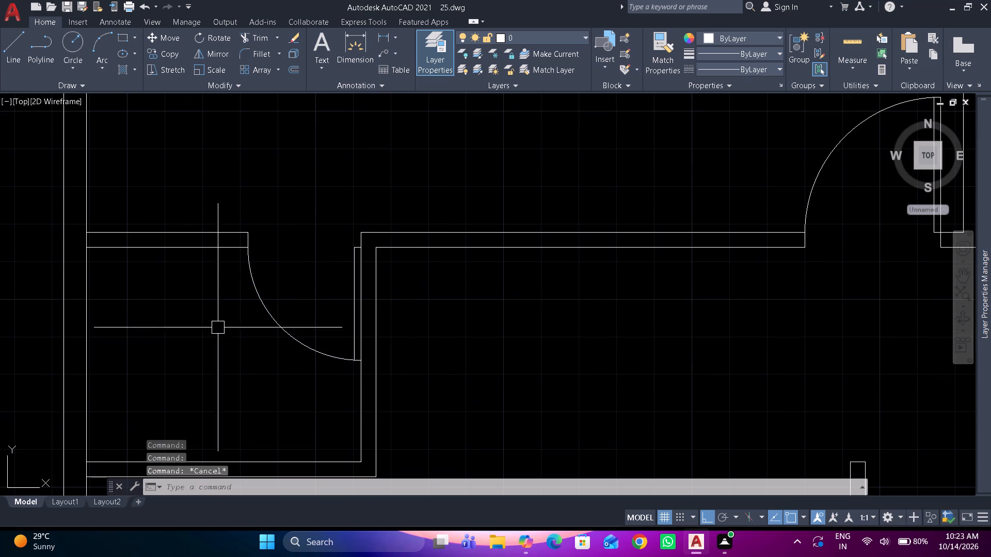
Mirror the door on the east side of the central wall southward about a horizontal line, keeping the original.
scroll(222, 281, "down", 3)
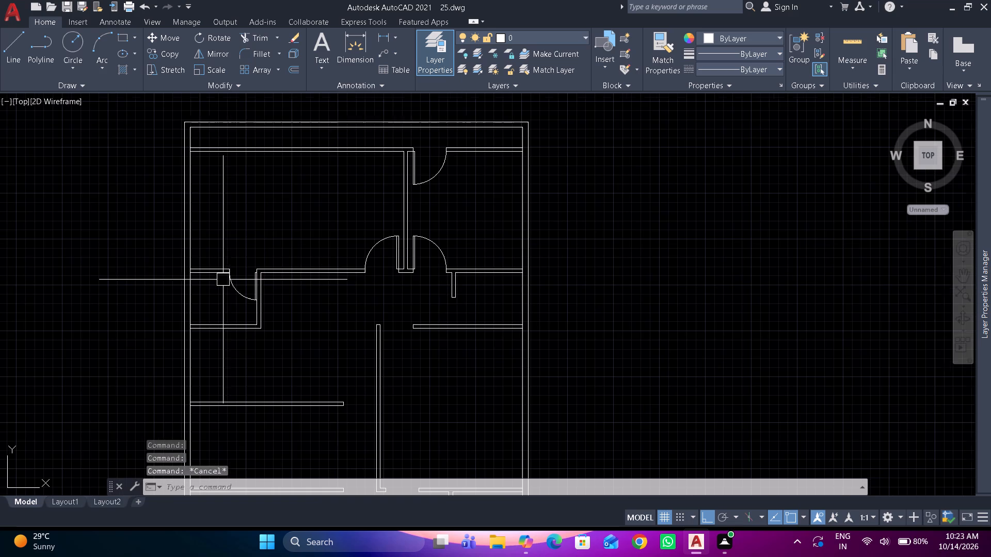
middle_click_drag(341, 296, 341, 254)
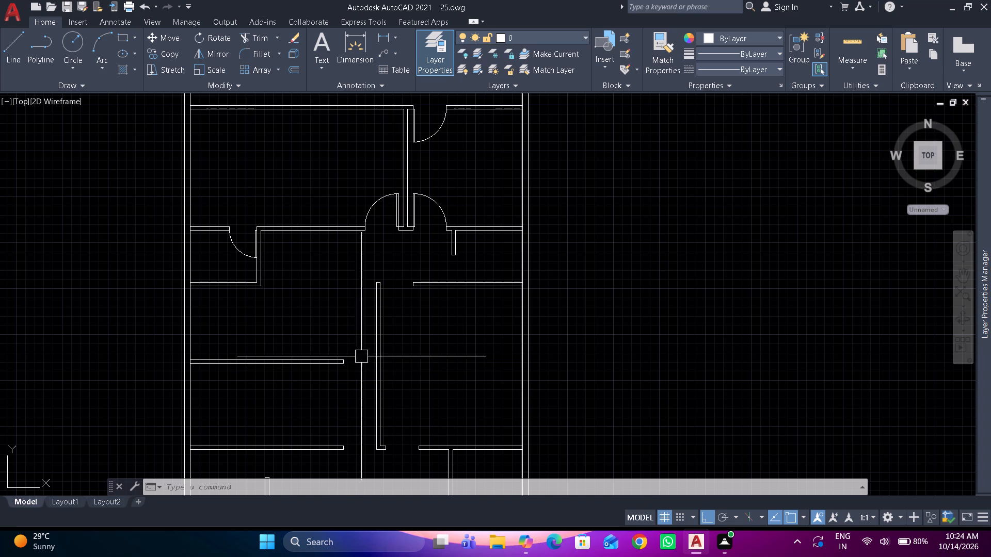
scroll(429, 278, "up", 1)
scroll(441, 182, "up", 1)
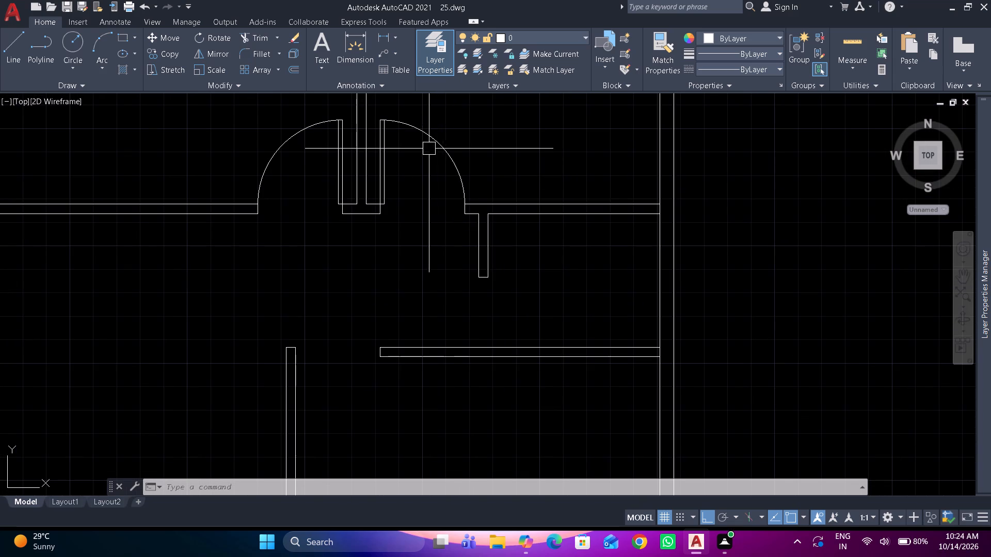
left_click(436, 137)
type("mi")
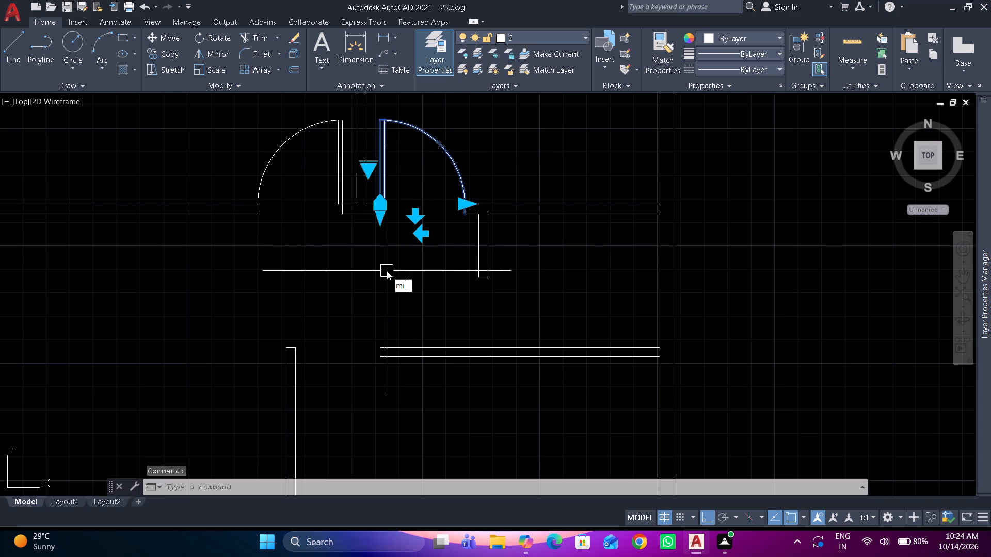
key("space")
left_click(389, 260)
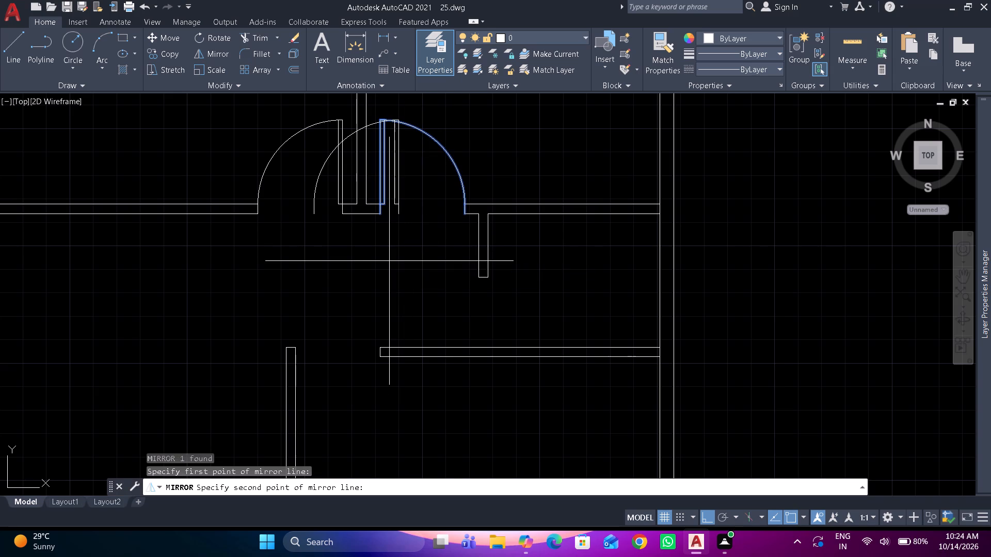
left_click(310, 271)
key("space")
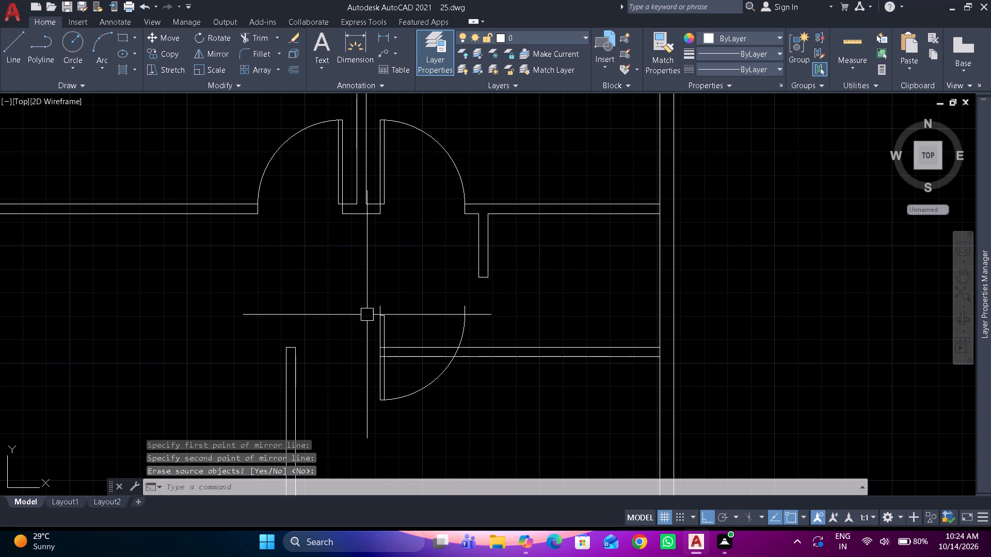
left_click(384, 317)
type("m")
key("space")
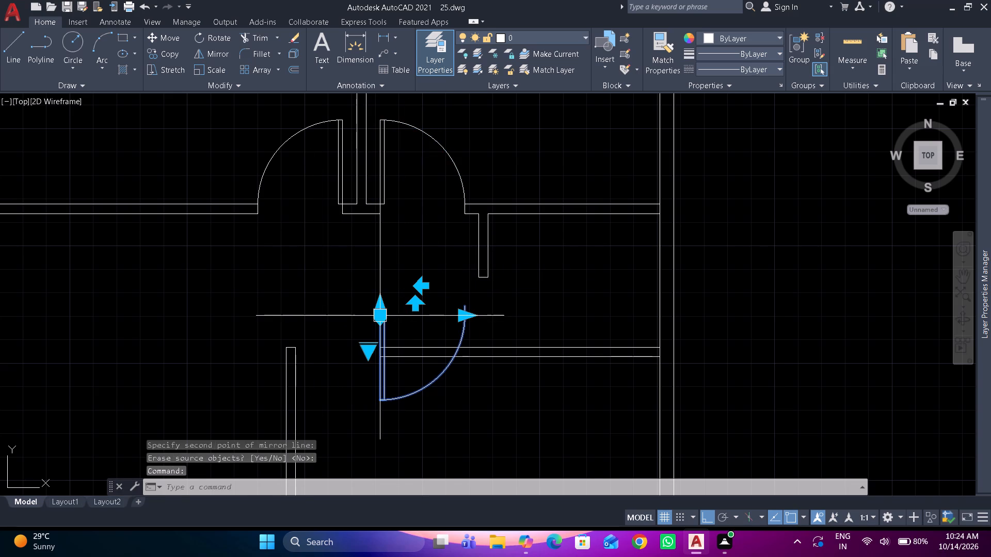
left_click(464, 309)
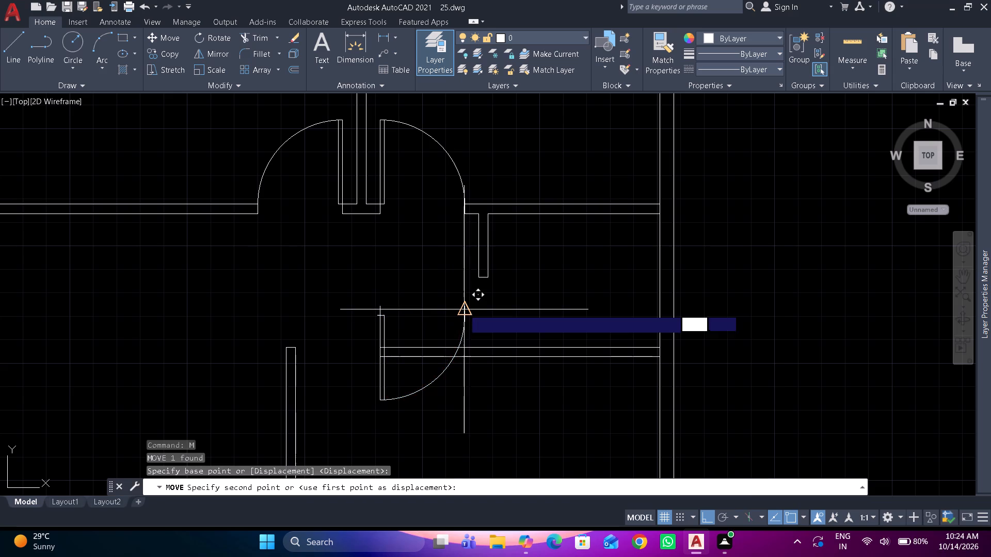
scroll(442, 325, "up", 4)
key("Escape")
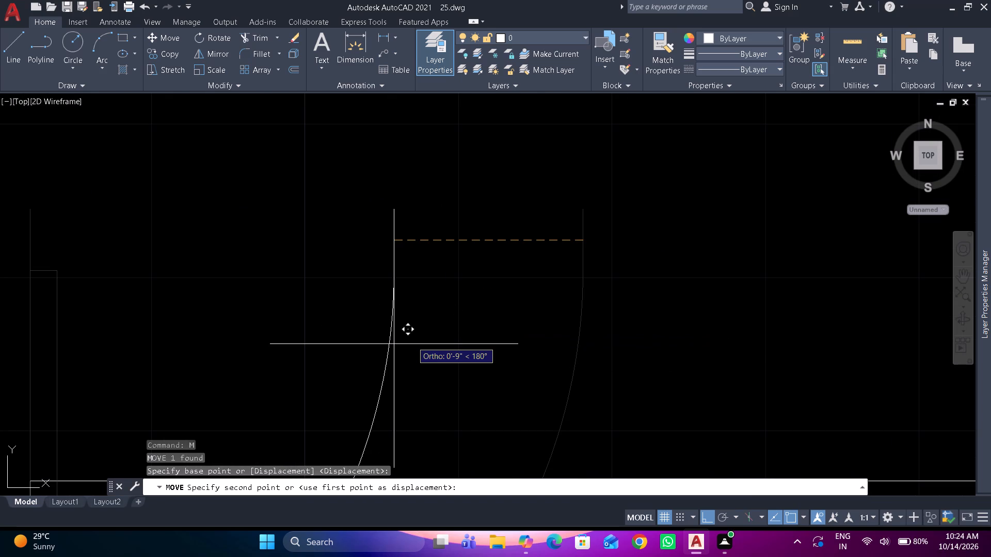
Move the mirrored door from its latch-side upper endpoint to the upper west end corner of the east room's north wall.
left_click(596, 230)
left_click(535, 221)
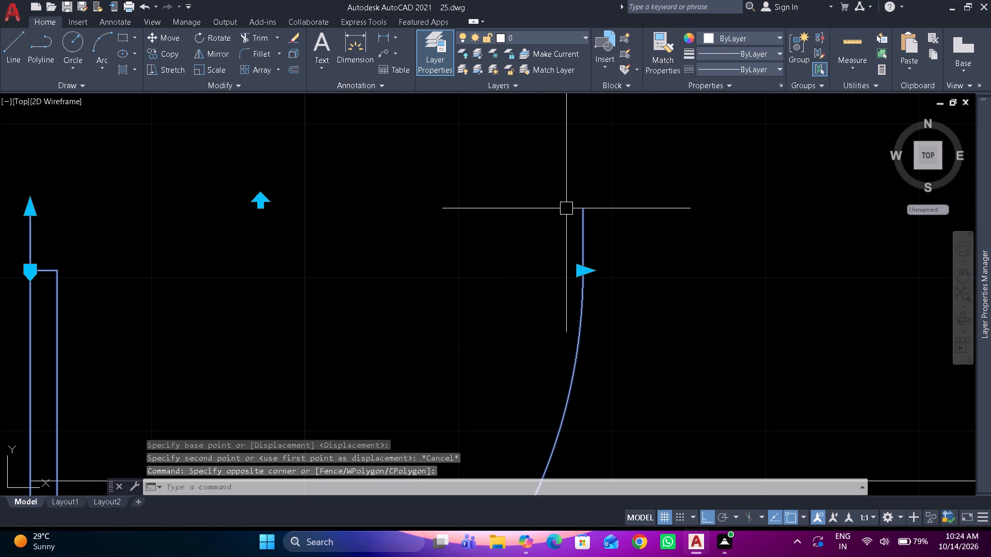
key("space")
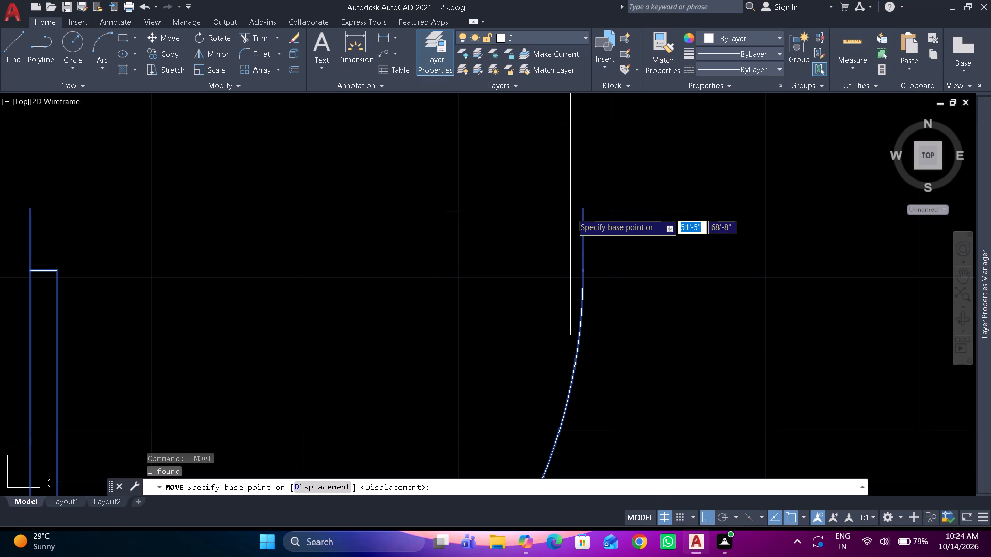
left_click(583, 214)
scroll(567, 225, "down", 3)
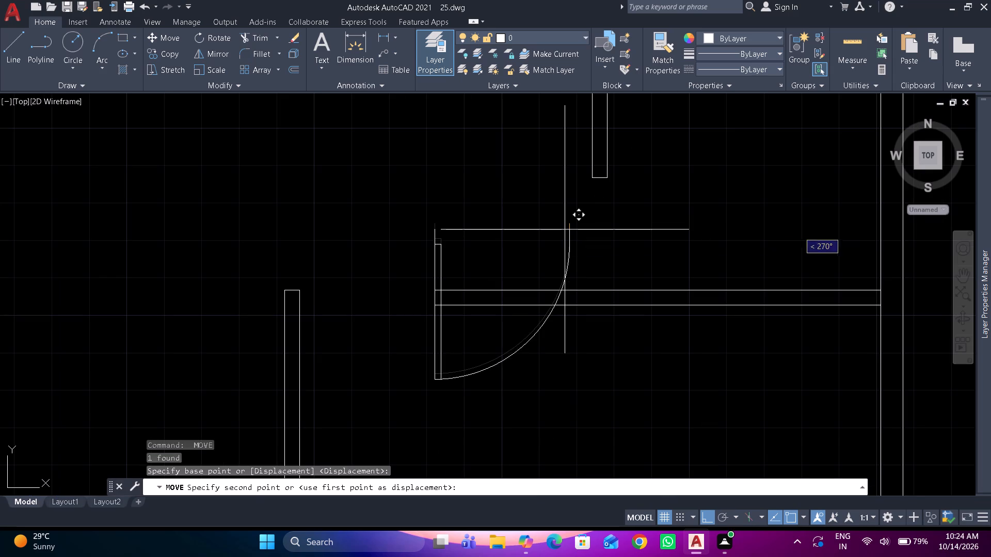
scroll(485, 274, "up", 1)
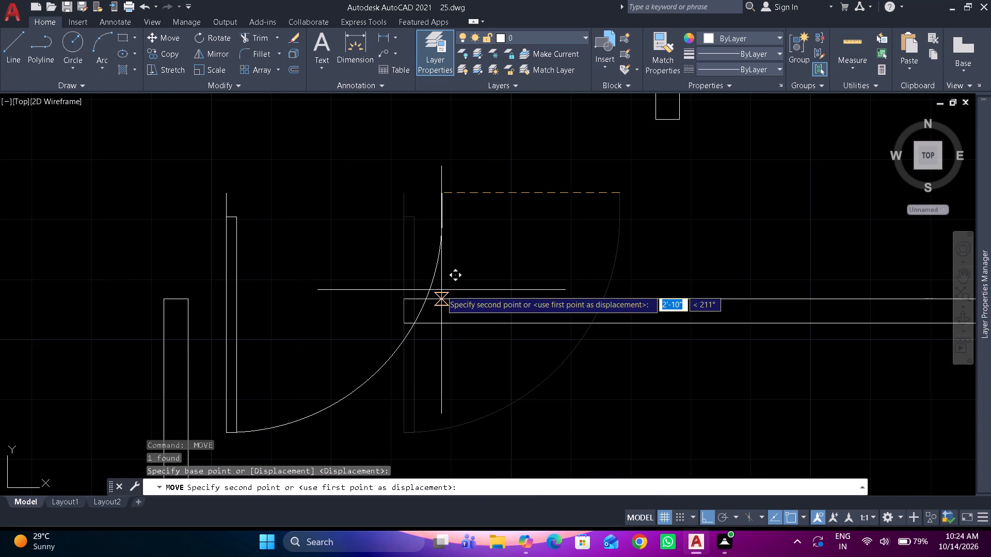
scroll(433, 294, "up", 1)
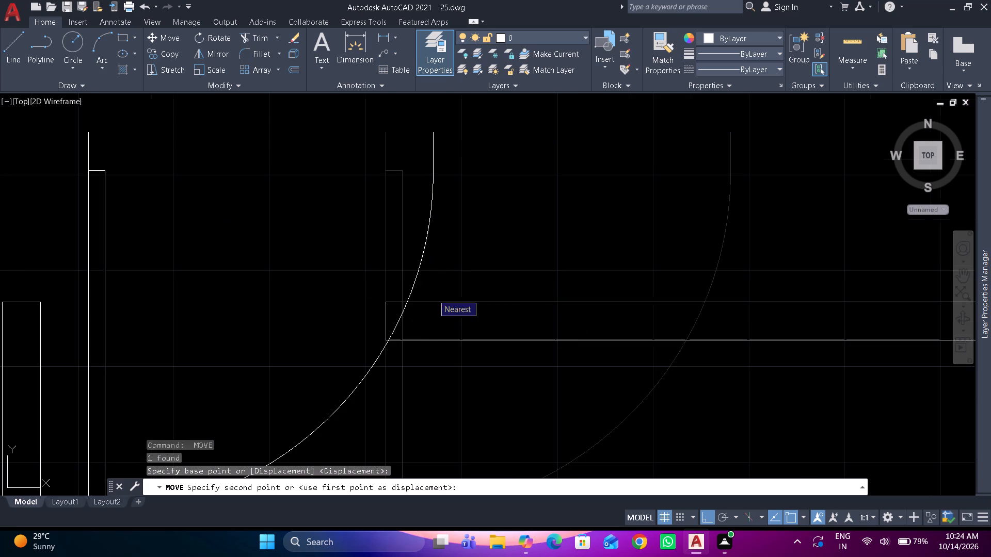
left_click(389, 300)
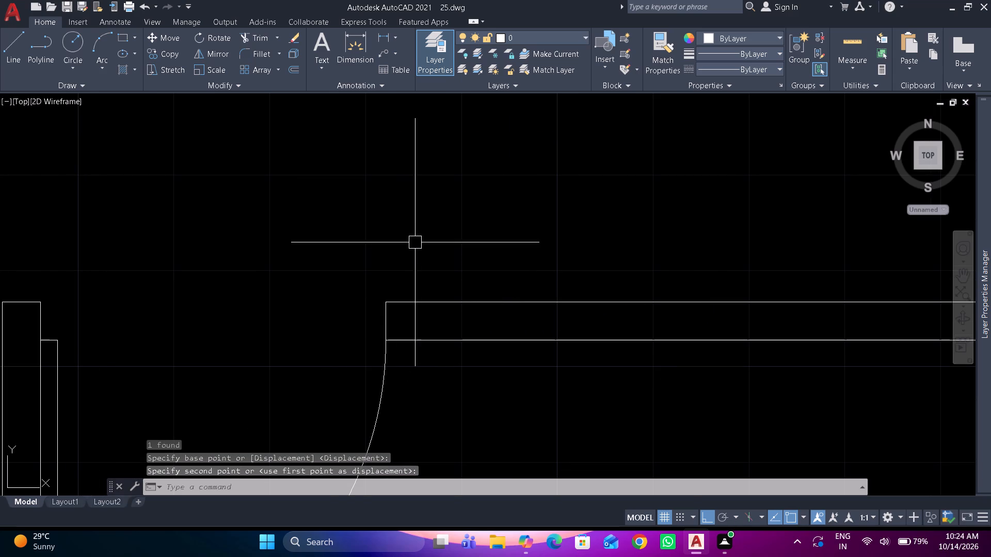
Mirror the east room's north door about a horizontal line through the midpoint of its west wall, keeping the original.
scroll(422, 237, "down", 4)
scroll(392, 302, "down", 1)
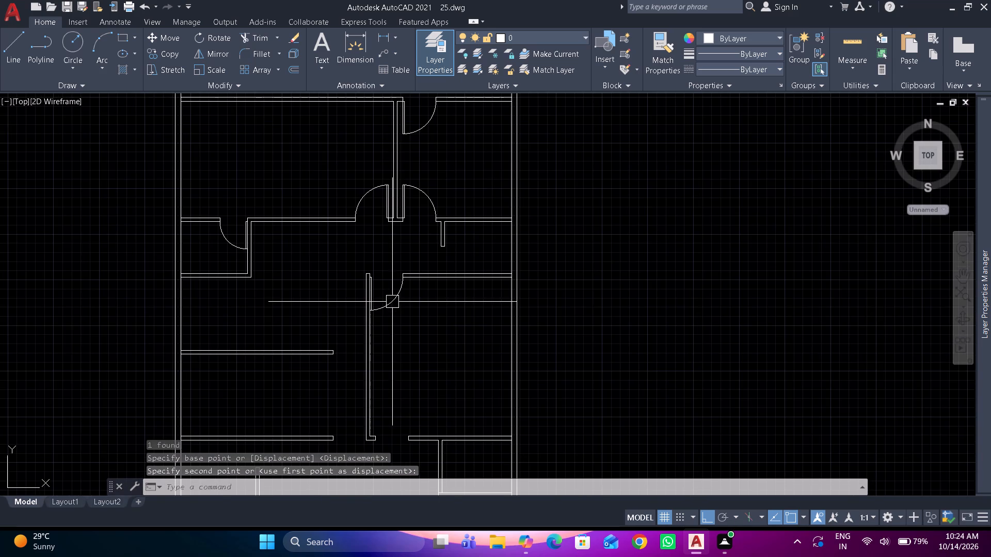
middle_click_drag(392, 302, 397, 256)
scroll(400, 305, "up", 1)
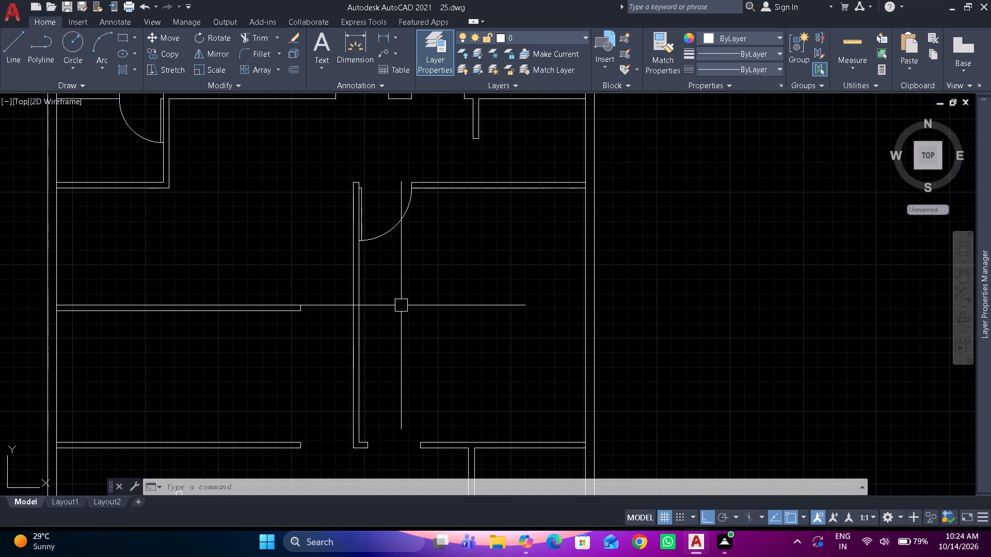
scroll(402, 307, "up", 1)
scroll(402, 307, "down", 1)
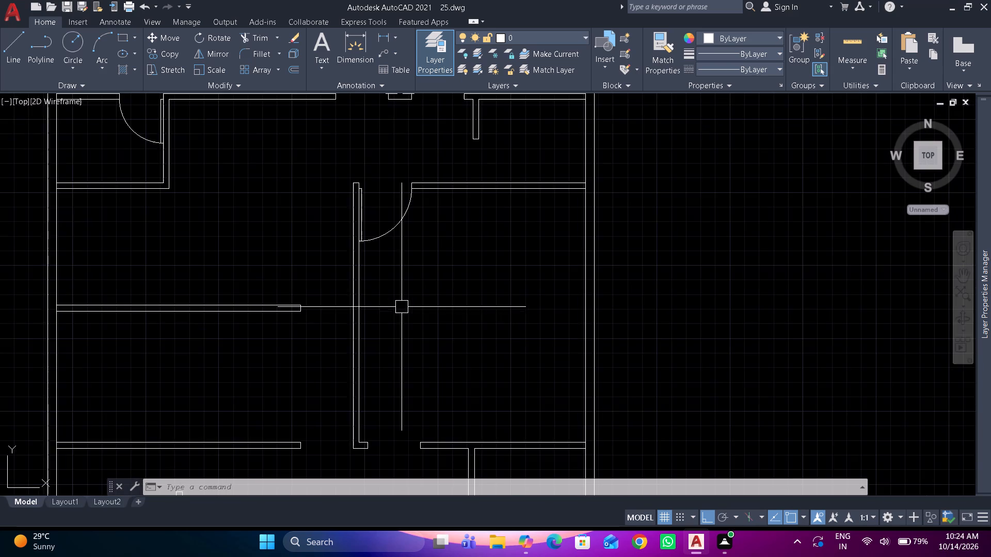
middle_click_drag(402, 307, 404, 231)
left_click(395, 156)
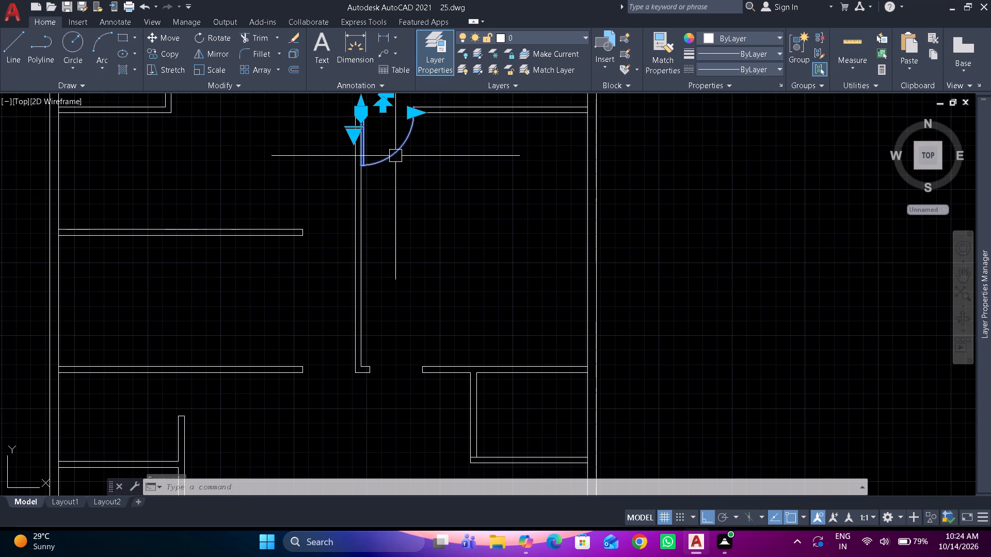
type("mi")
key("space")
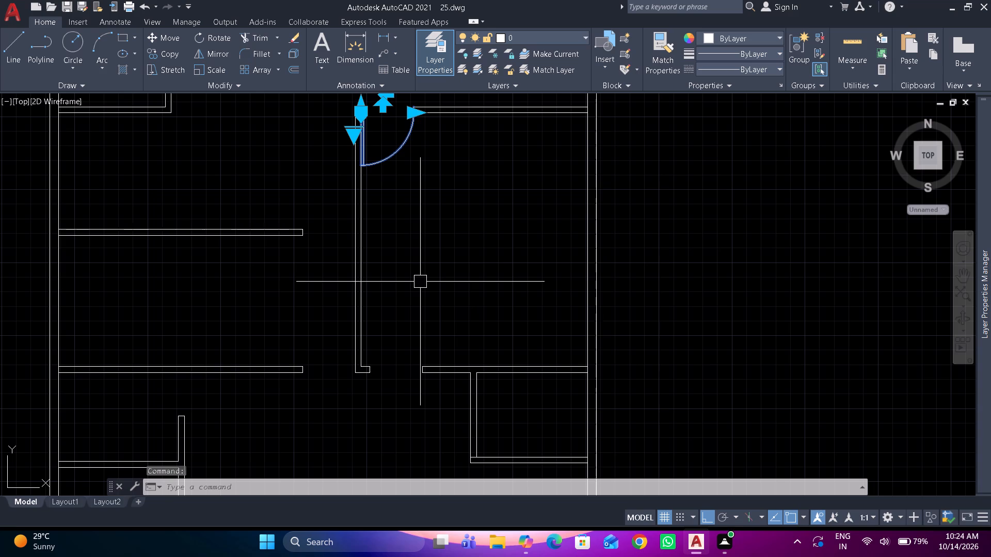
left_click(365, 238)
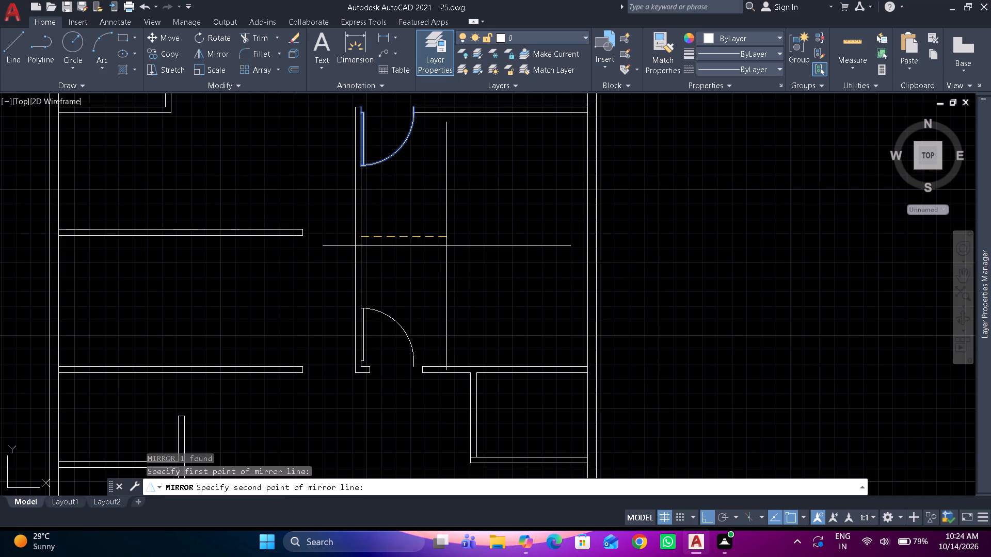
left_click(446, 246)
key("space")
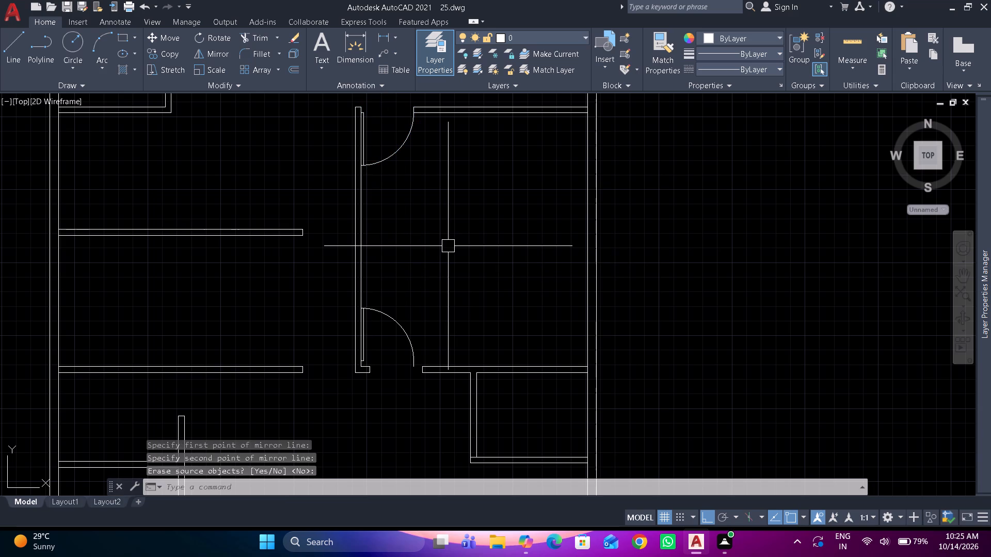
Move the new south door from its hinge-side point on the upper wall face to the short wall stub's upper end corner.
left_click(399, 333)
scroll(374, 402, "up", 1)
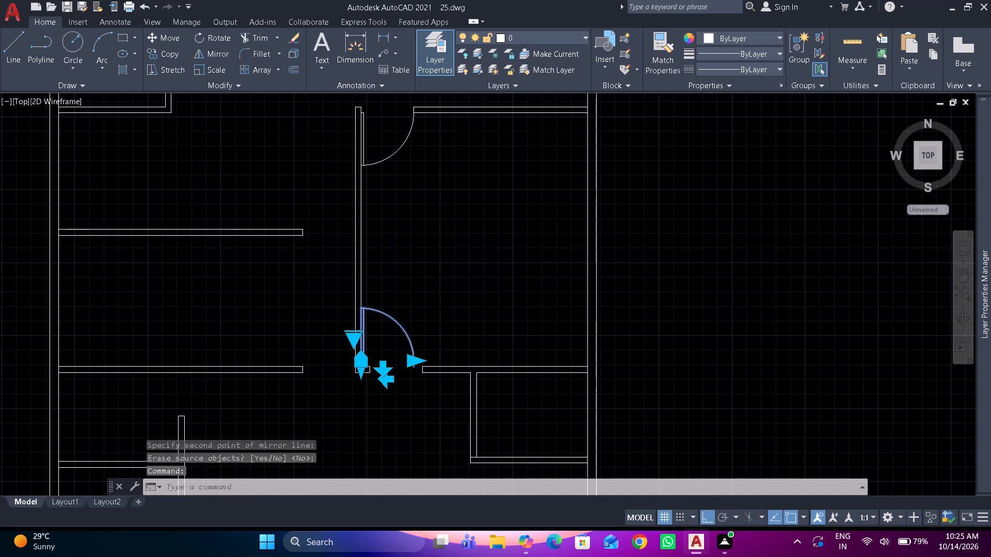
scroll(372, 404, "up", 2)
key("m")
key("space")
scroll(369, 392, "up", 1)
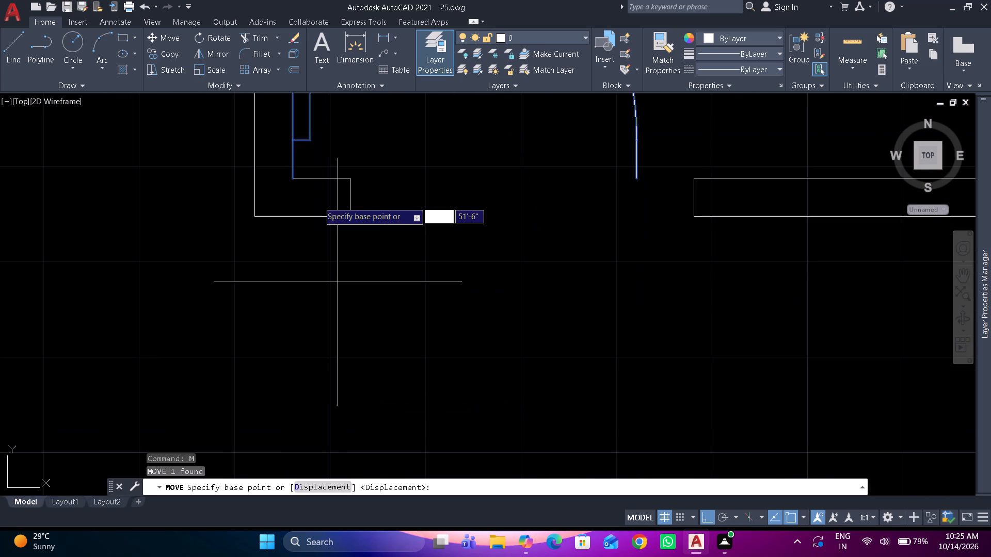
left_click(294, 143)
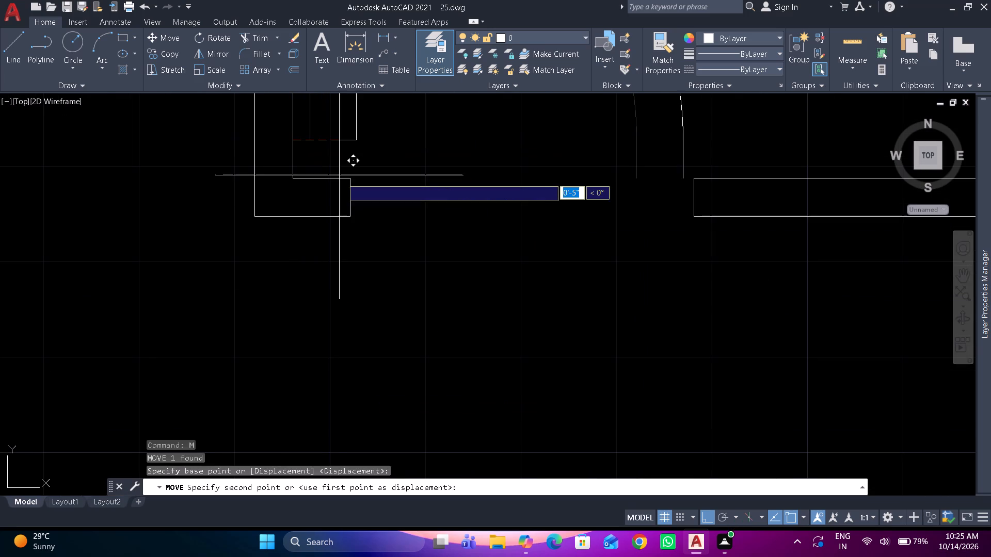
left_click(345, 179)
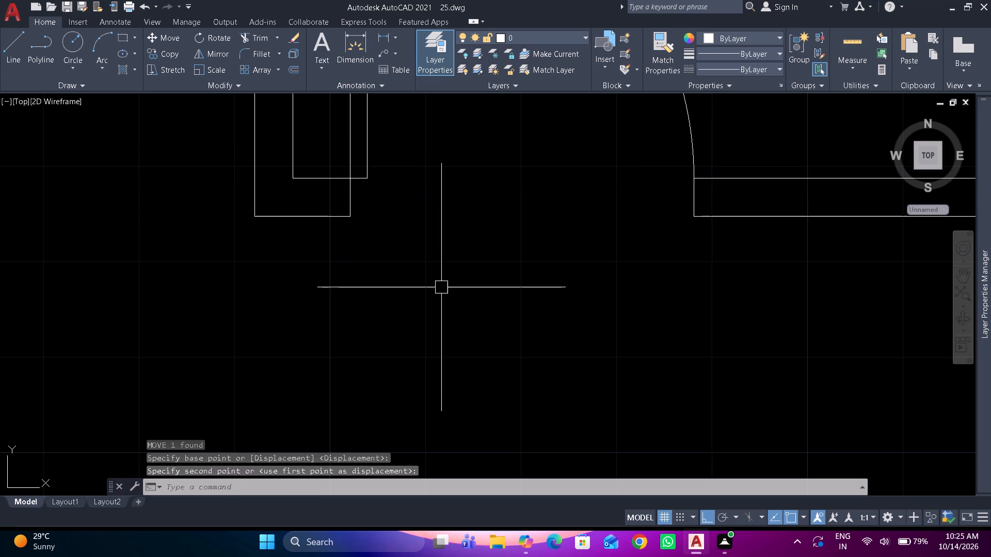
Mirror the south door into the adjoining west opening about a vertical line through the short wall's lower-edge midpoint, keeping the original.
scroll(441, 288, "down", 5)
middle_click_drag(441, 288, 449, 291)
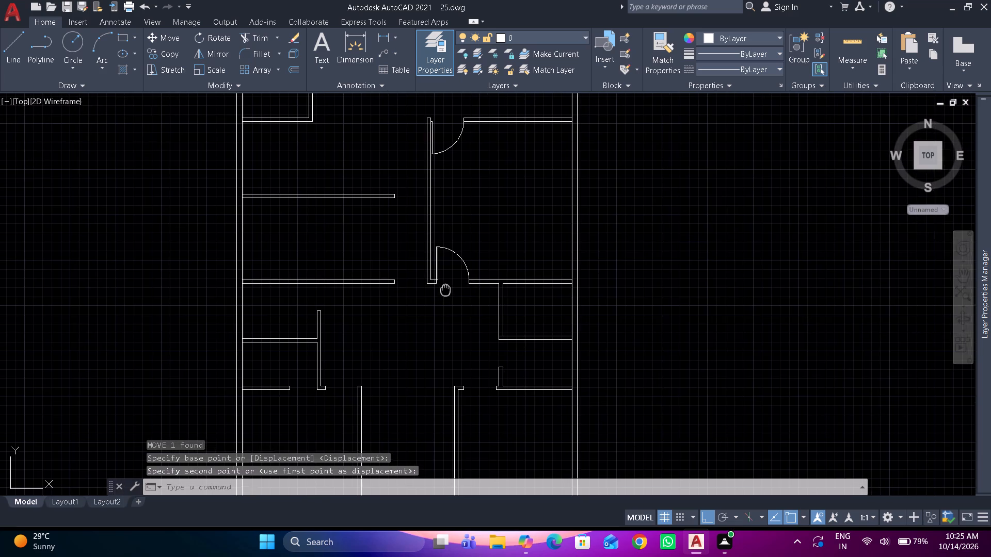
middle_click_drag(449, 291, 453, 293)
scroll(452, 293, "up", 2)
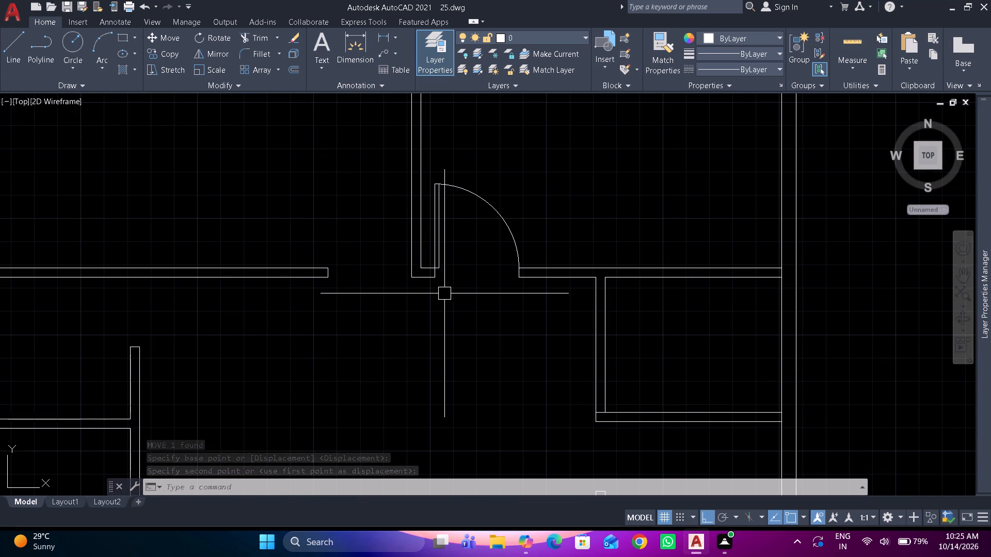
left_click(434, 238)
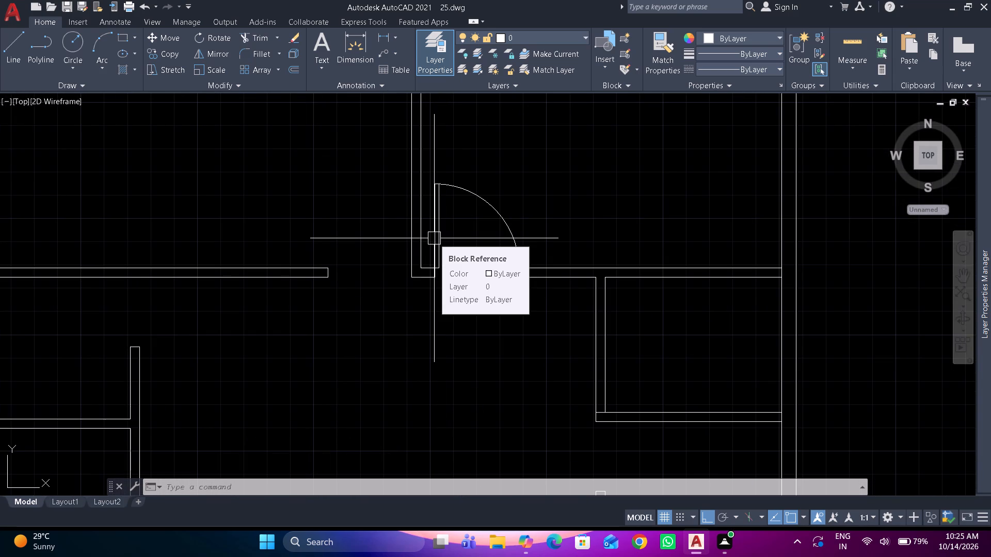
type("mi")
key("space")
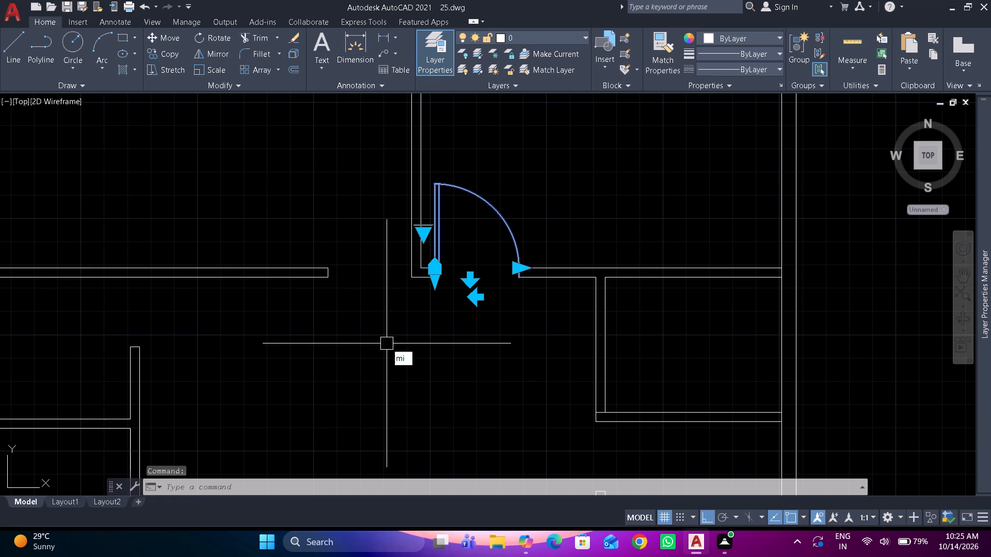
scroll(387, 343, "up", 1)
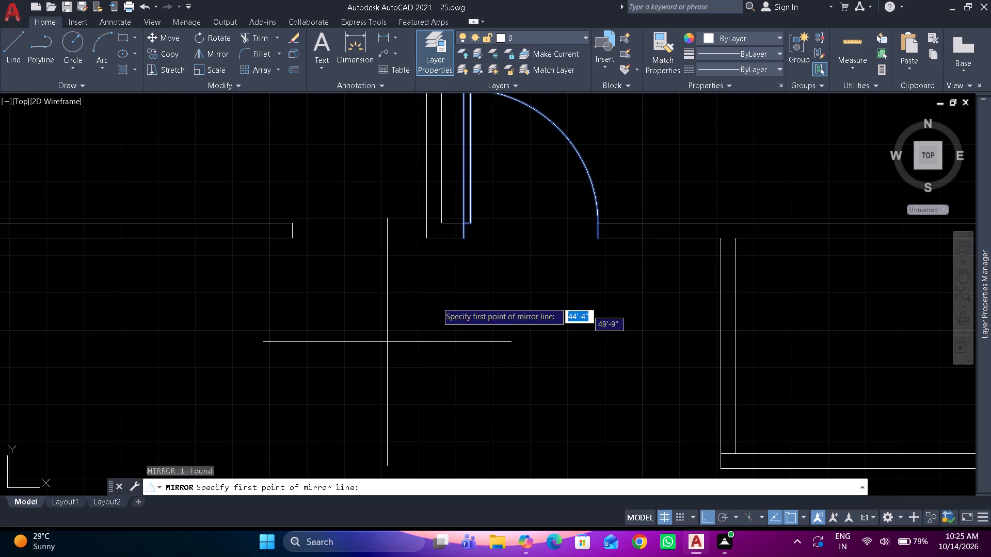
left_click(444, 240)
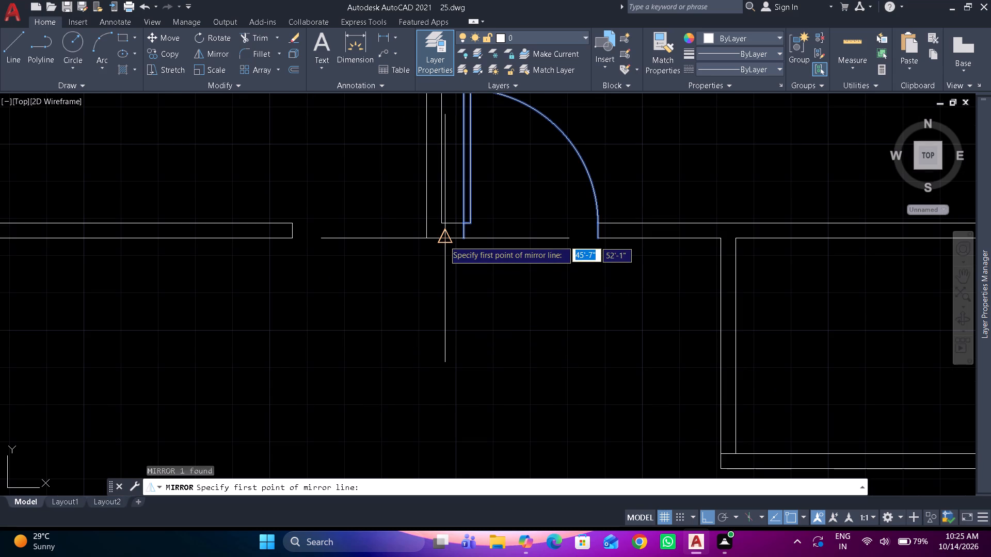
left_click(442, 299)
key("space")
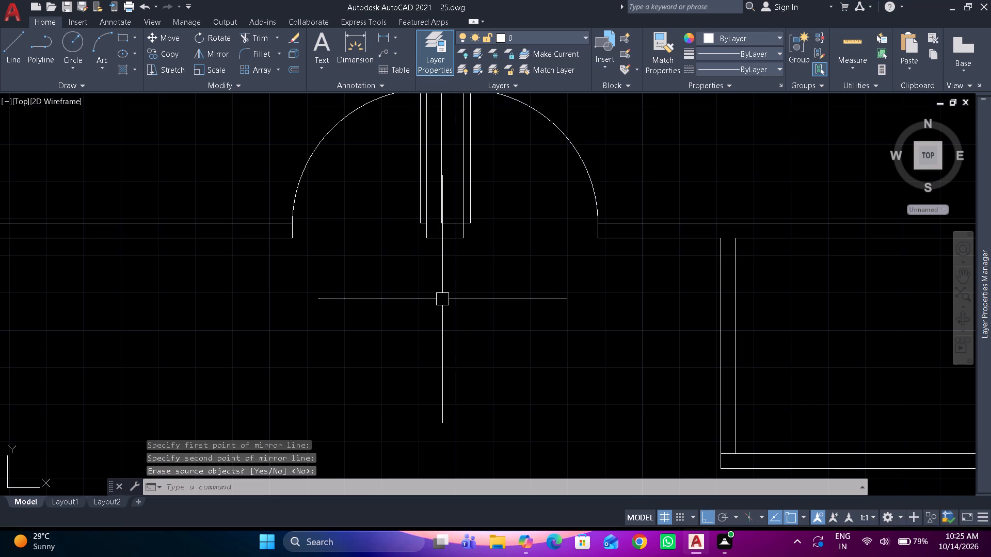
Flip the mirrored door in the opening west of the short wall stub so it swings south, hinged on the stub side.
scroll(440, 313, "down", 3)
scroll(438, 319, "up", 2)
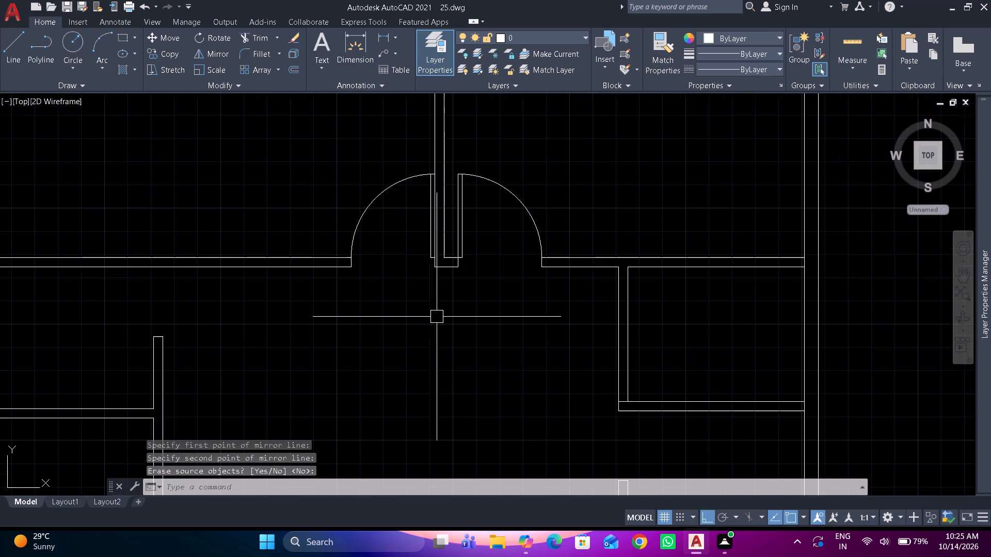
left_click(418, 176)
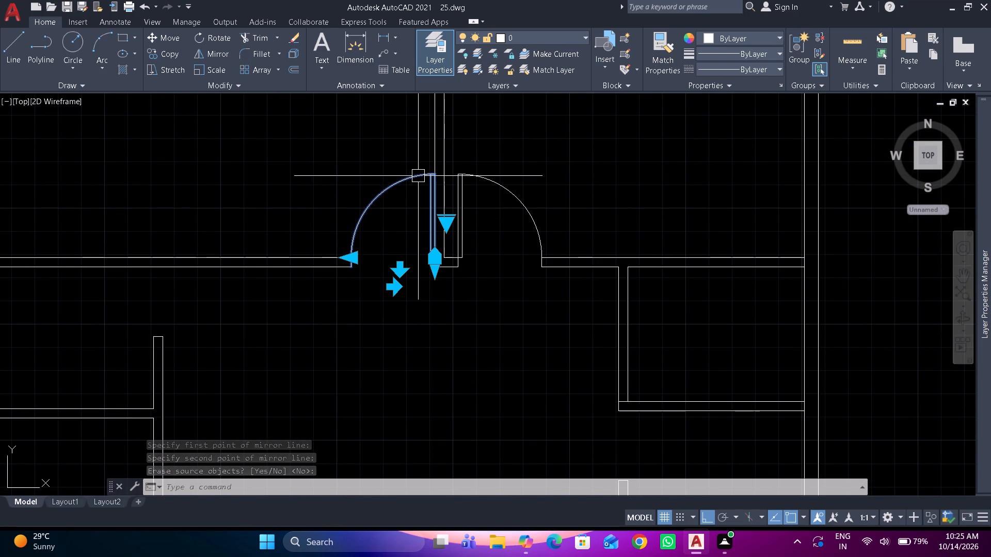
left_click(406, 264)
left_click(401, 251)
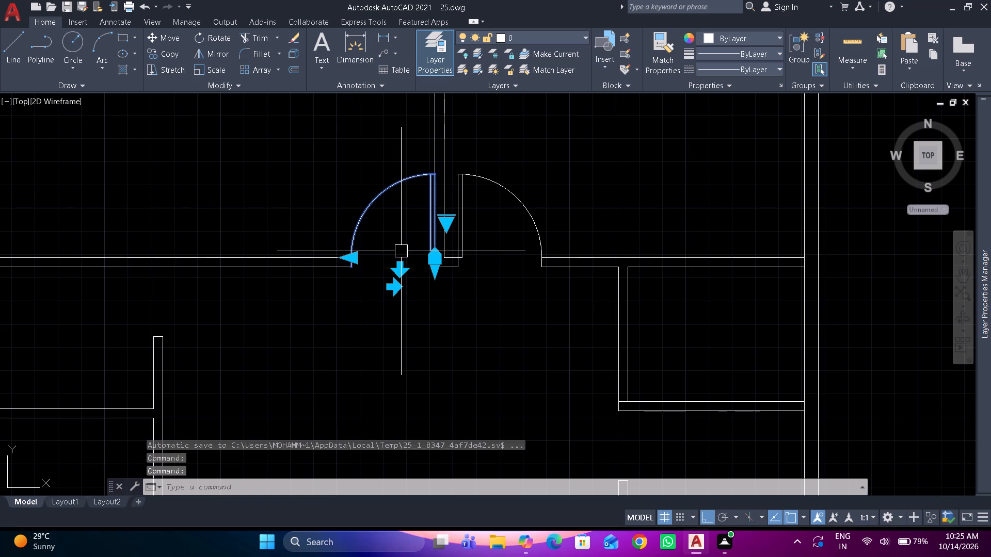
left_click(397, 288)
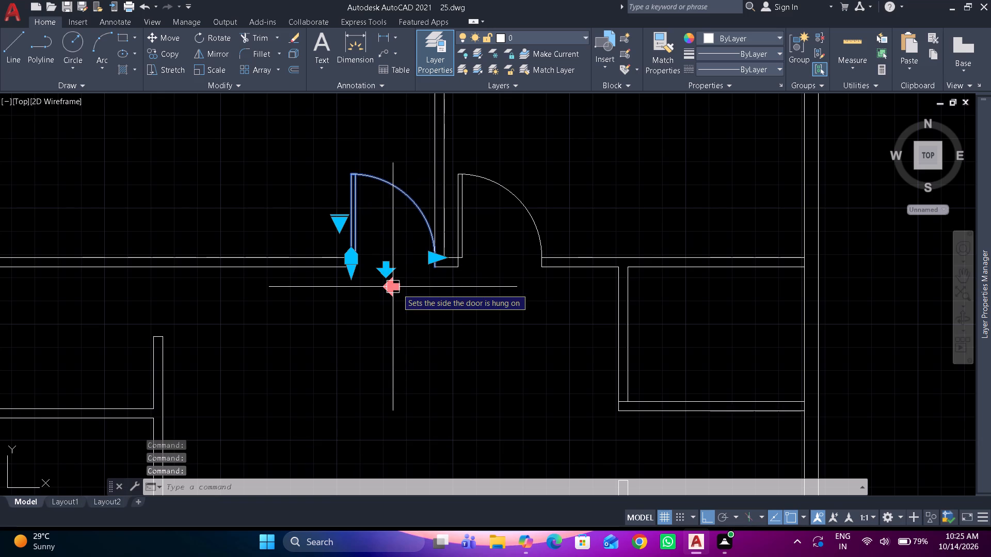
left_click(395, 287)
left_click(400, 270)
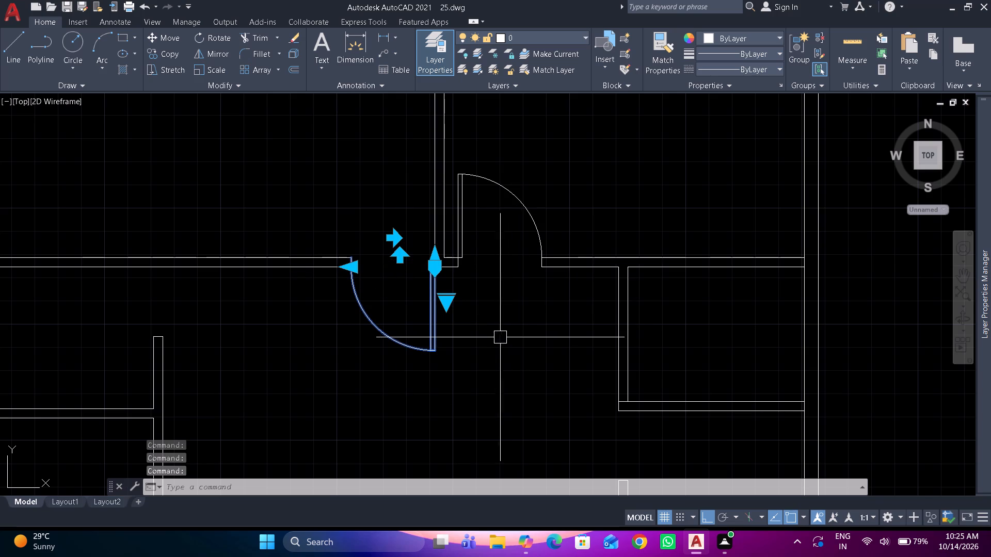
scroll(492, 332, "down", 2)
middle_click_drag(490, 332, 489, 364)
scroll(466, 330, "up", 1)
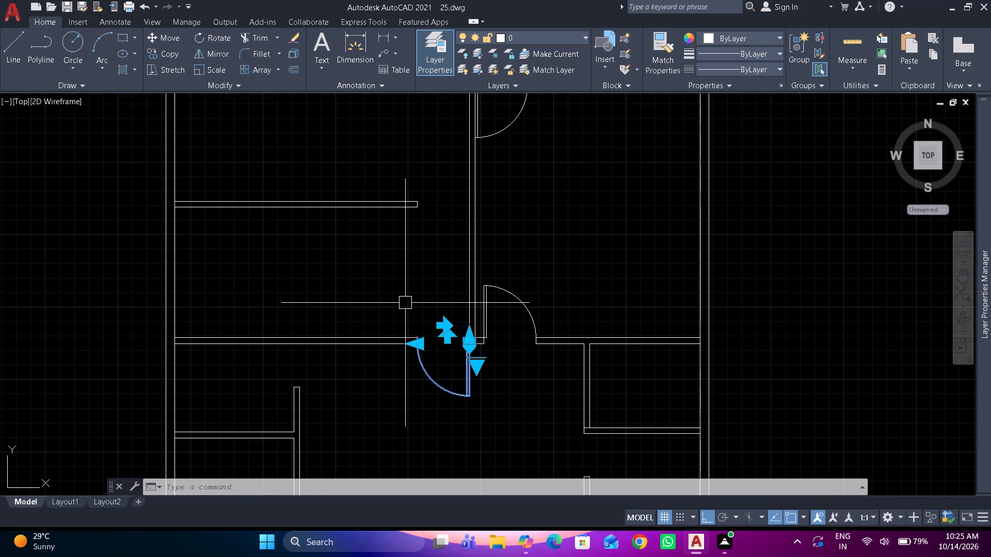
key("Escape")
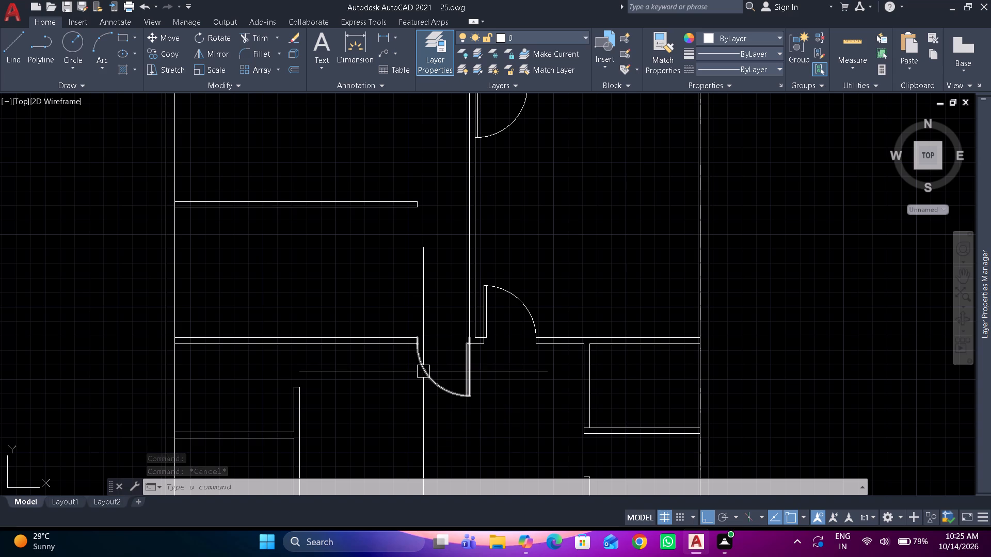
left_click(423, 371)
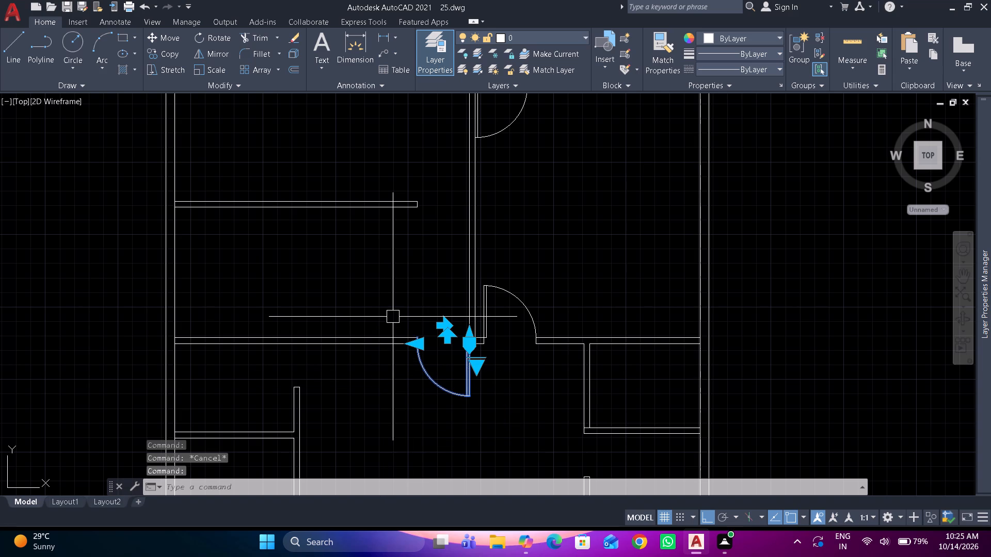
key("Escape")
key("Escape")
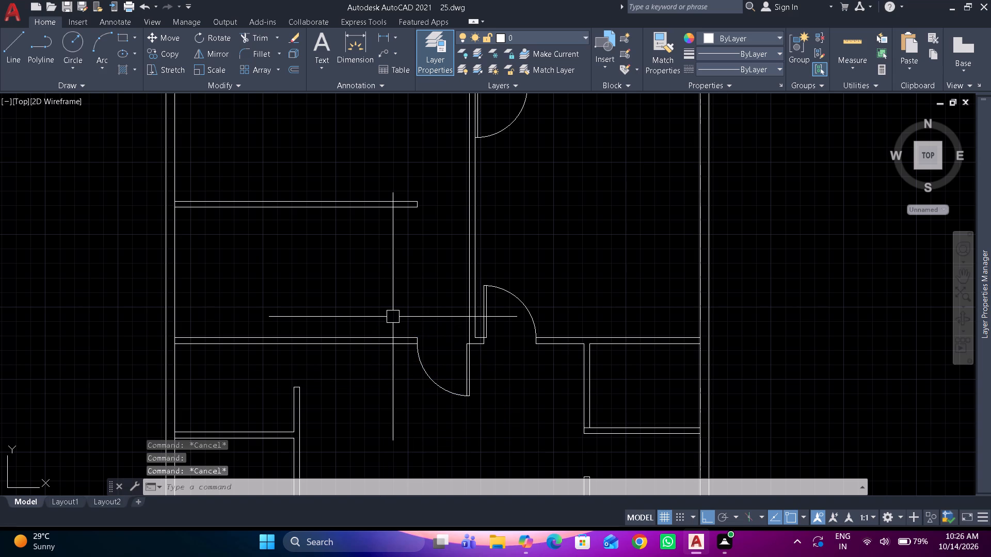
key("Escape")
key("Escape")
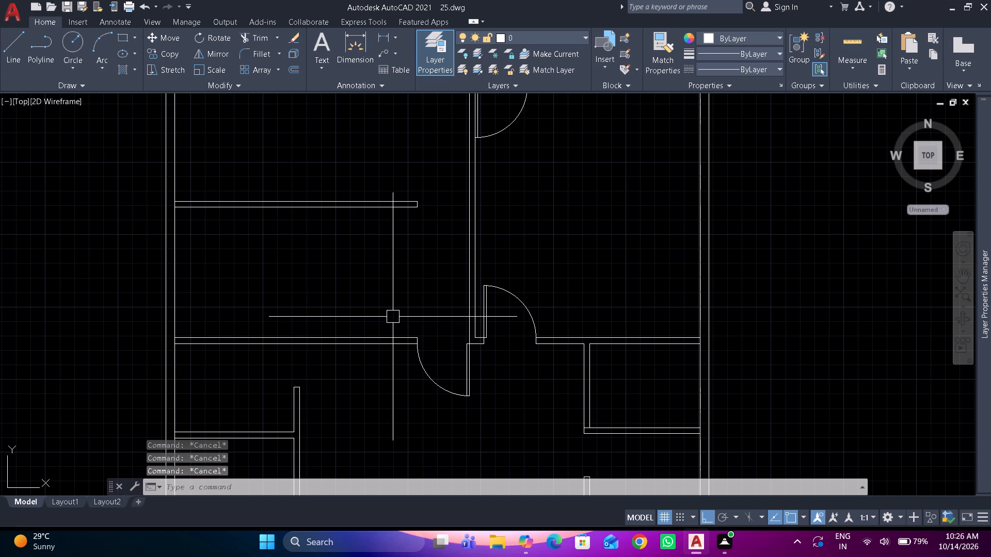
Create a centerline between the lower face of the upper west partition and the upper face of the partition below it.
scroll(393, 301, "up", 1)
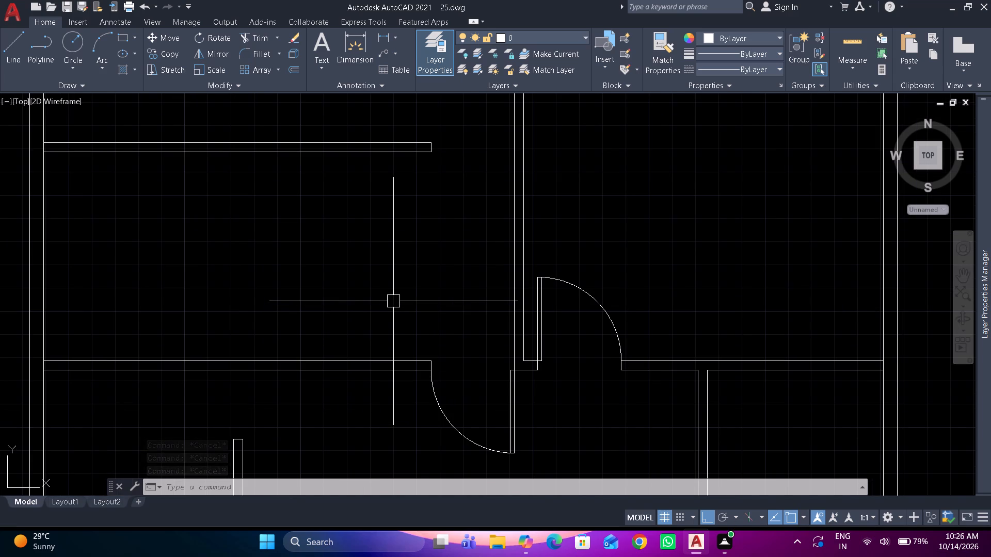
type("ce")
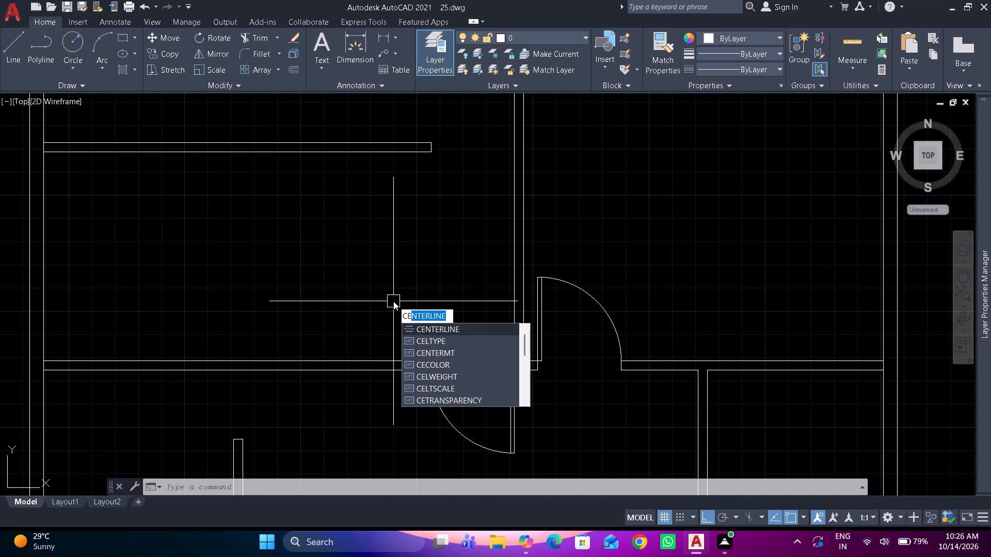
key("n")
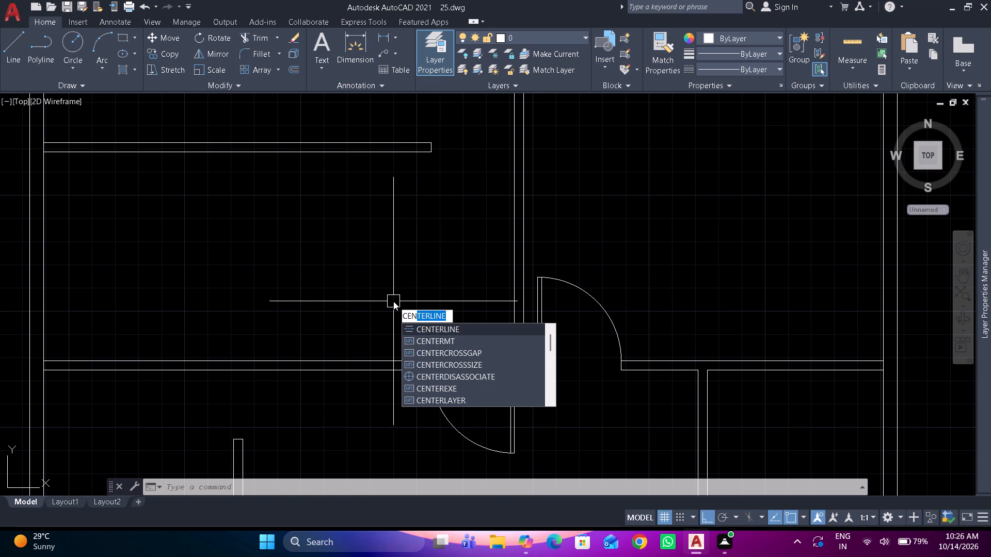
key("Return")
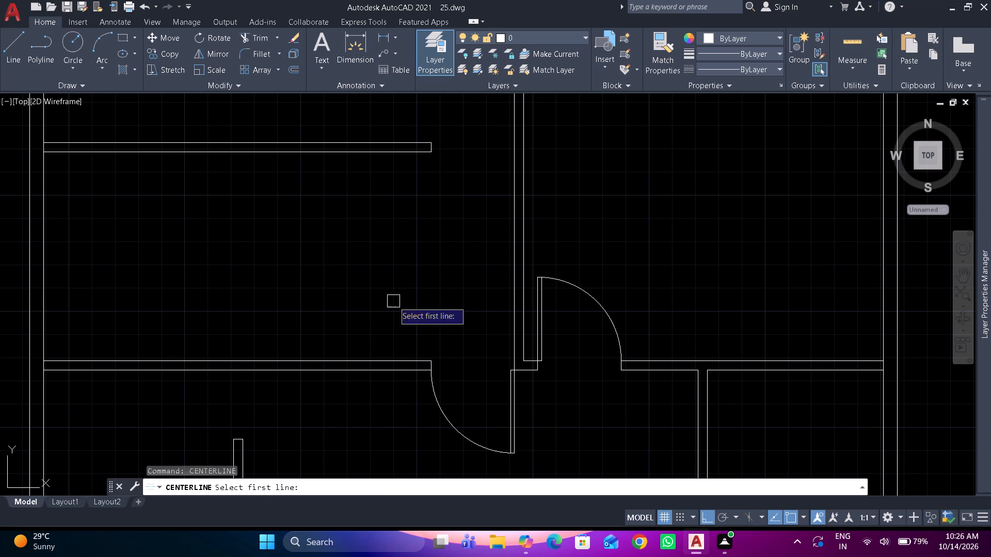
left_click_drag(391, 359, 391, 337)
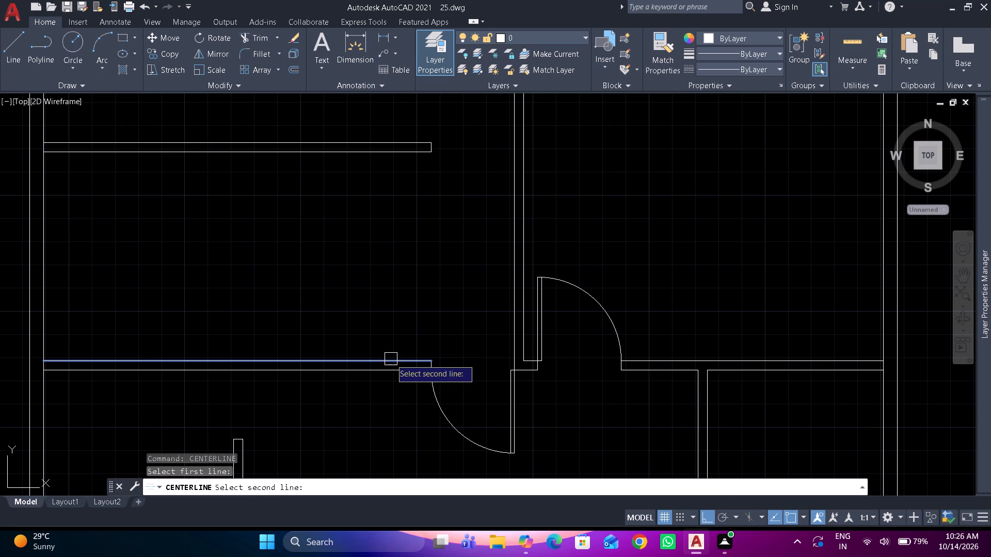
left_click(386, 153)
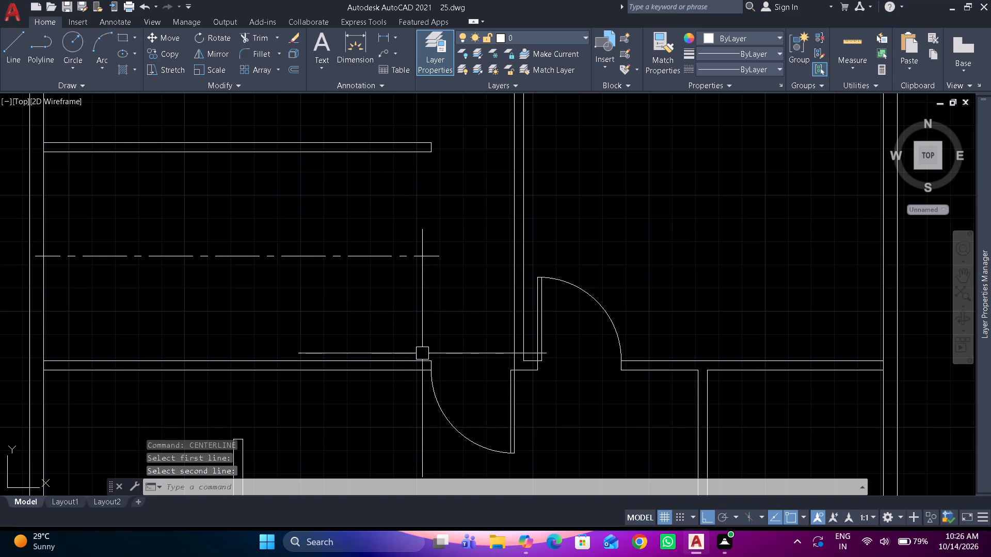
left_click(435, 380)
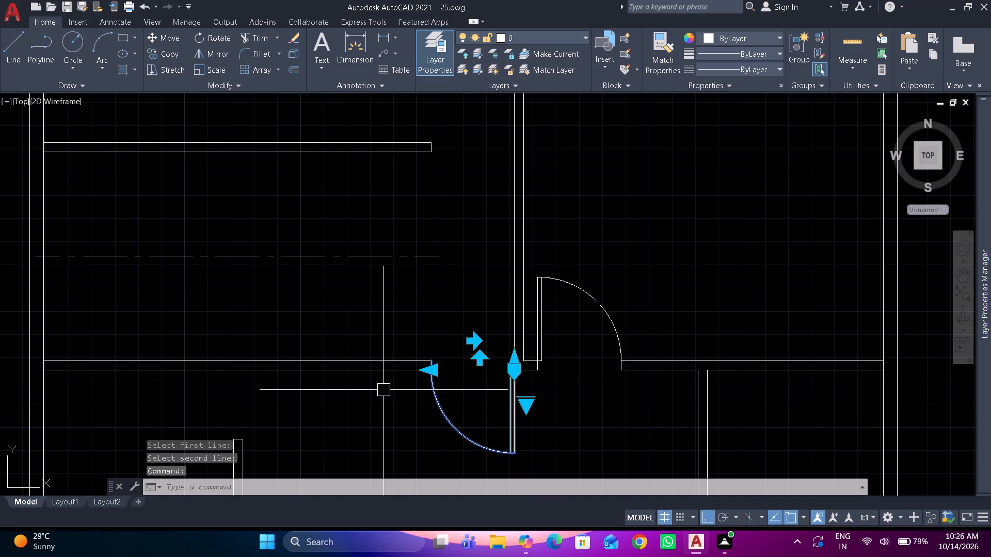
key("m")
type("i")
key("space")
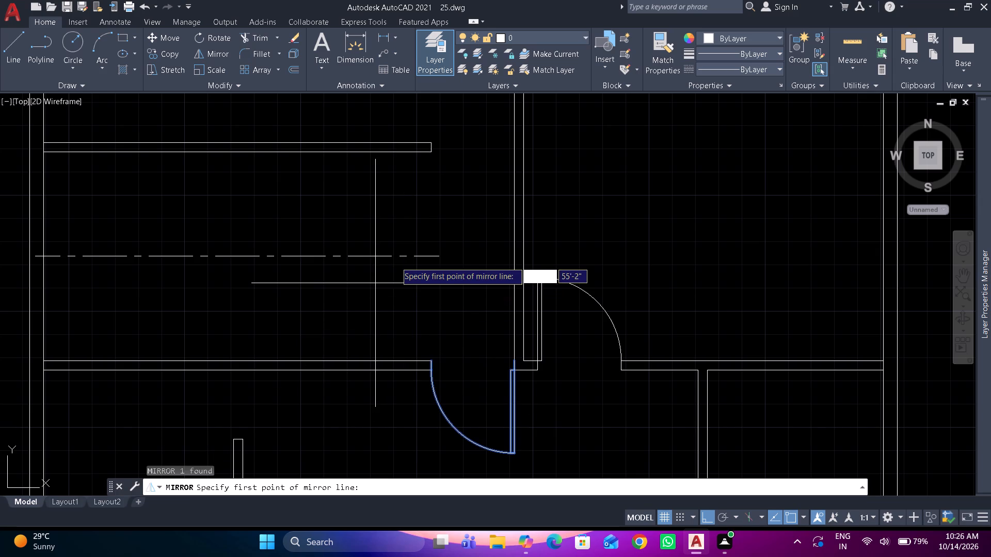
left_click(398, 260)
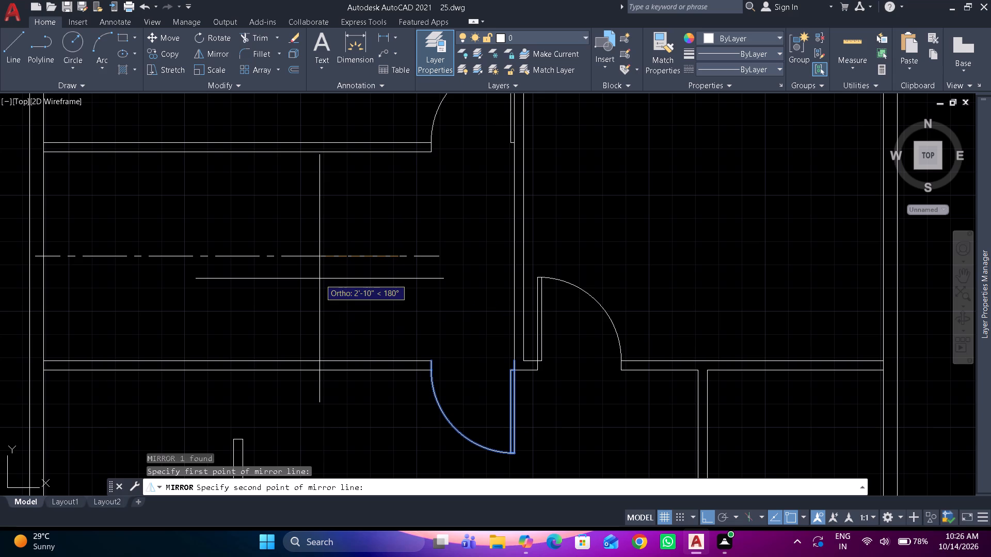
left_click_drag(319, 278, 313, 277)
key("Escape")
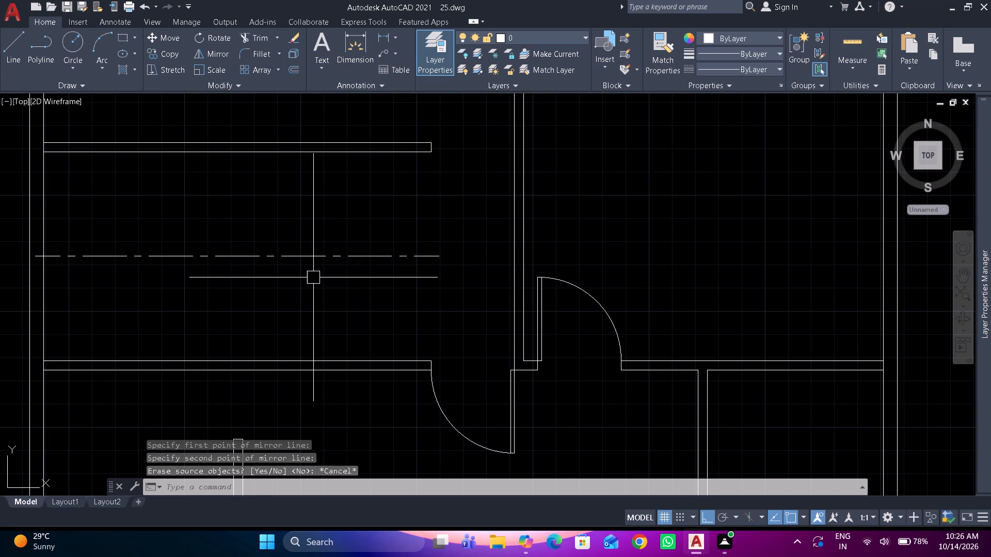
Mirror the south-swinging door about the horizontal centerline into the upper west partition's opening, keeping the original.
left_click(453, 408)
left_click(442, 412)
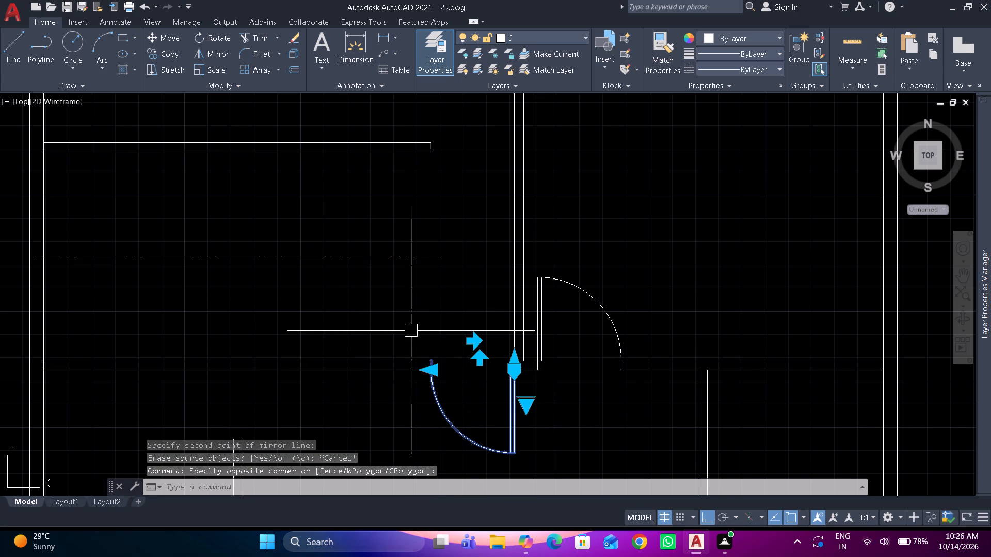
key("space")
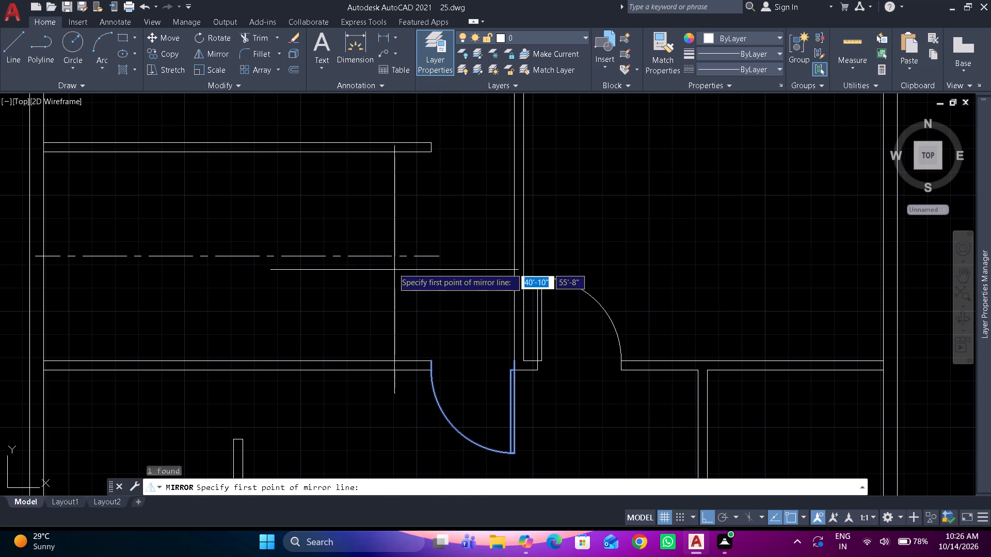
left_click(392, 261)
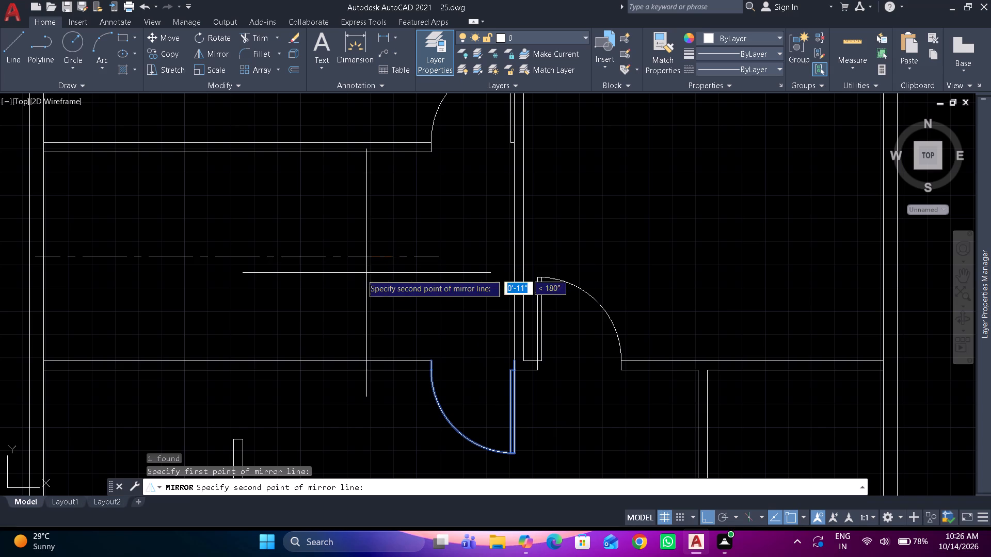
left_click(361, 274)
key("space")
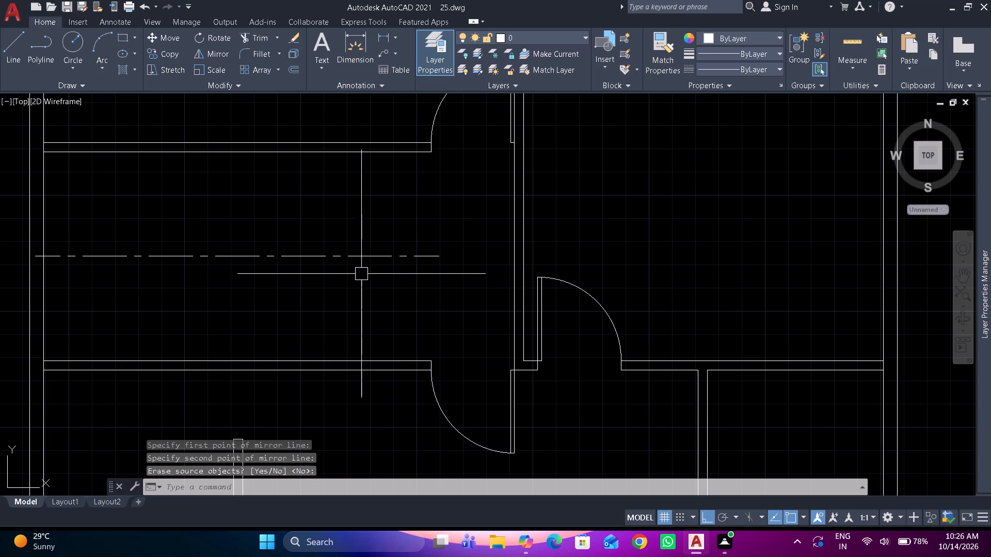
Erase the centerline between the two west partitions.
left_click_drag(361, 274, 320, 216)
left_click(316, 212)
type("e")
key("space")
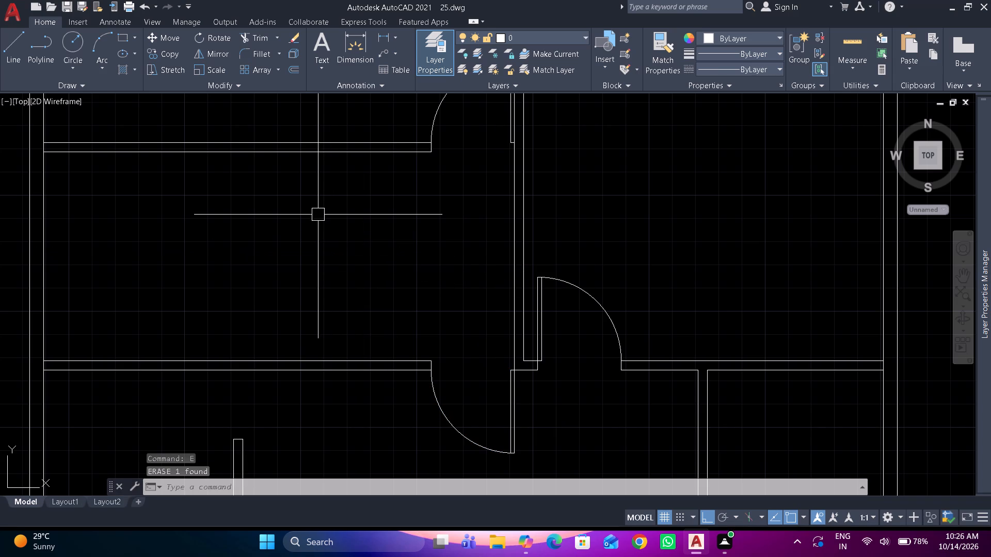
Copy the south-swinging door of the northeast room by its upper east jamb corner into the opening at the north end of the southeast room.
scroll(318, 217, "down", 2)
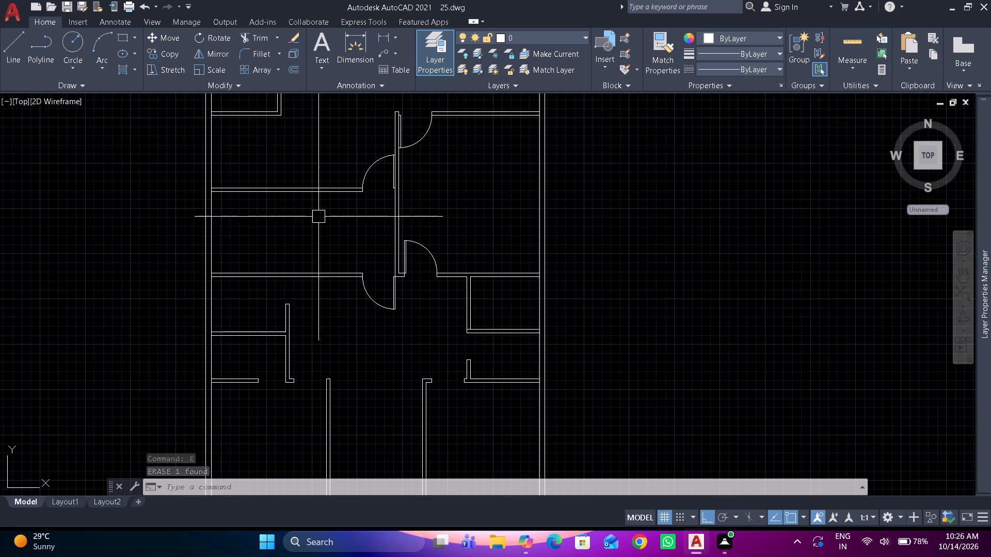
middle_click_drag(318, 217, 354, 192)
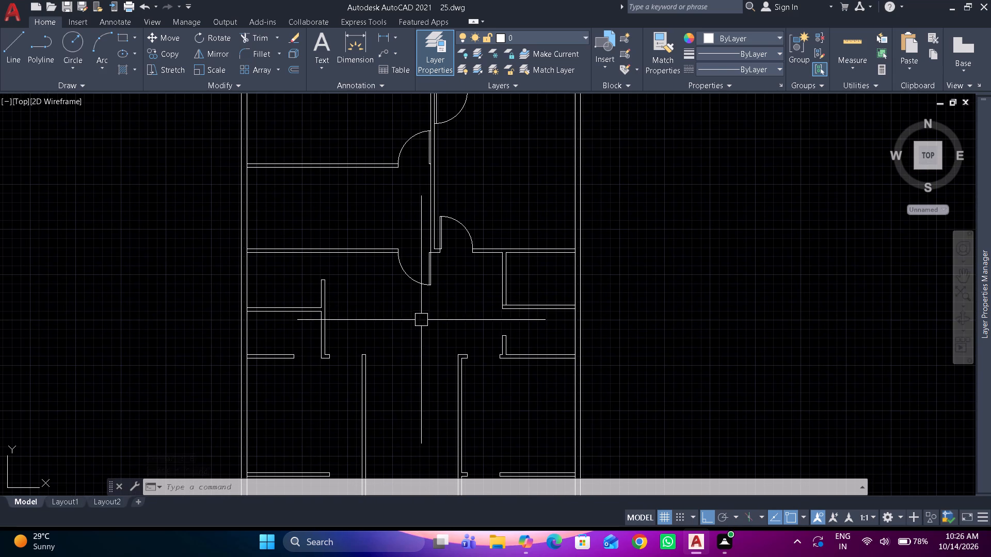
middle_click_drag(422, 305, 410, 265)
scroll(459, 321, "up", 2)
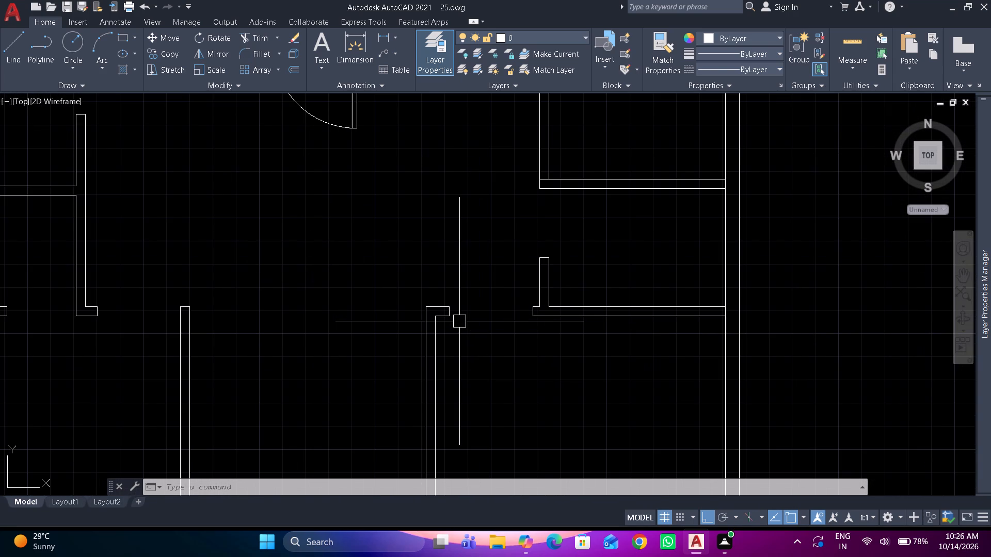
scroll(459, 321, "up", 1)
scroll(459, 321, "down", 2)
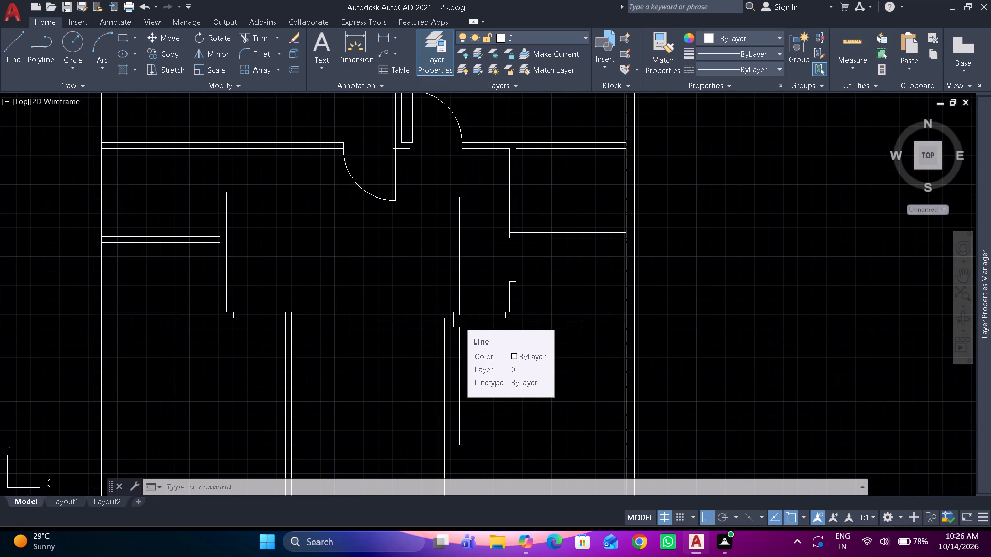
scroll(459, 321, "down", 1)
middle_click_drag(459, 321, 459, 386)
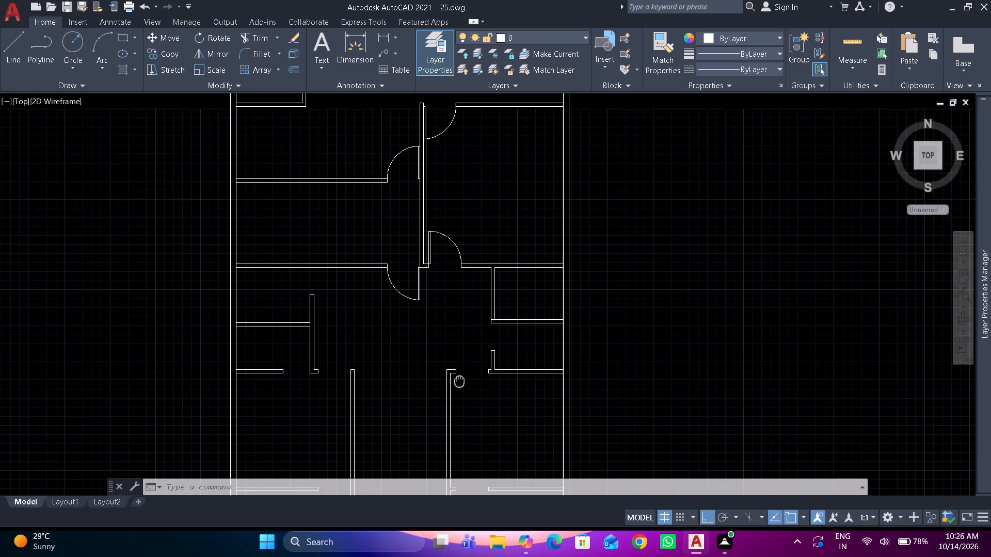
middle_click_drag(459, 386, 459, 400)
left_click(444, 157)
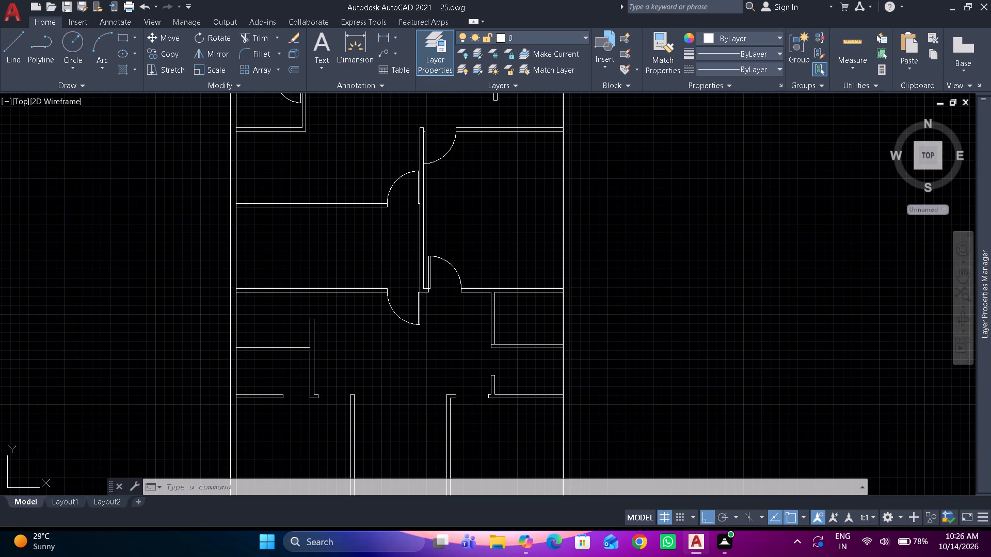
type("cop")
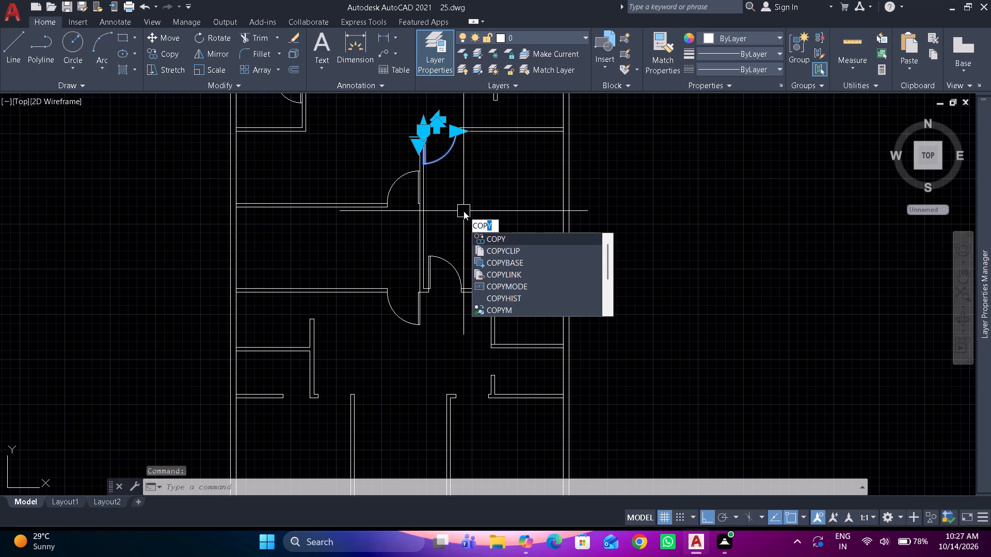
key("space")
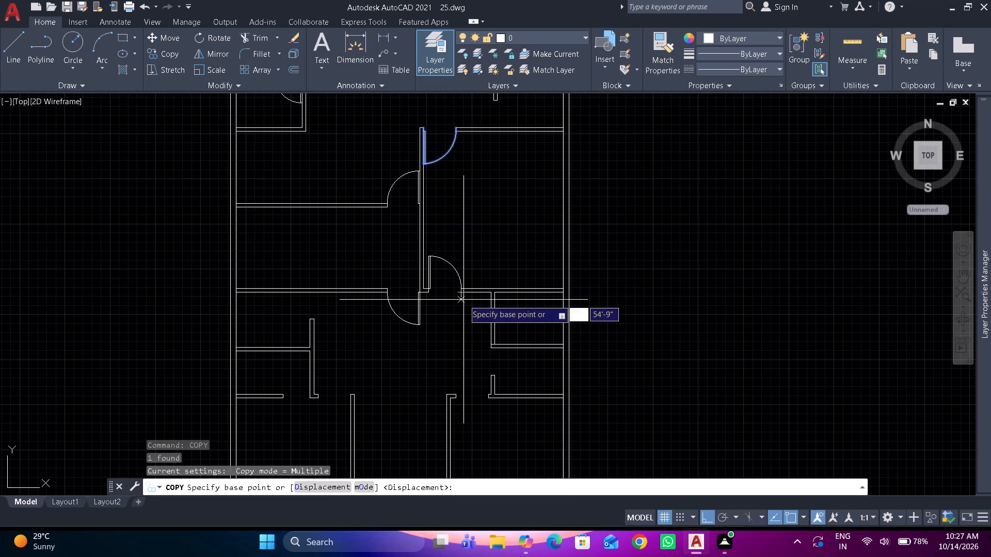
scroll(460, 117, "up", 5)
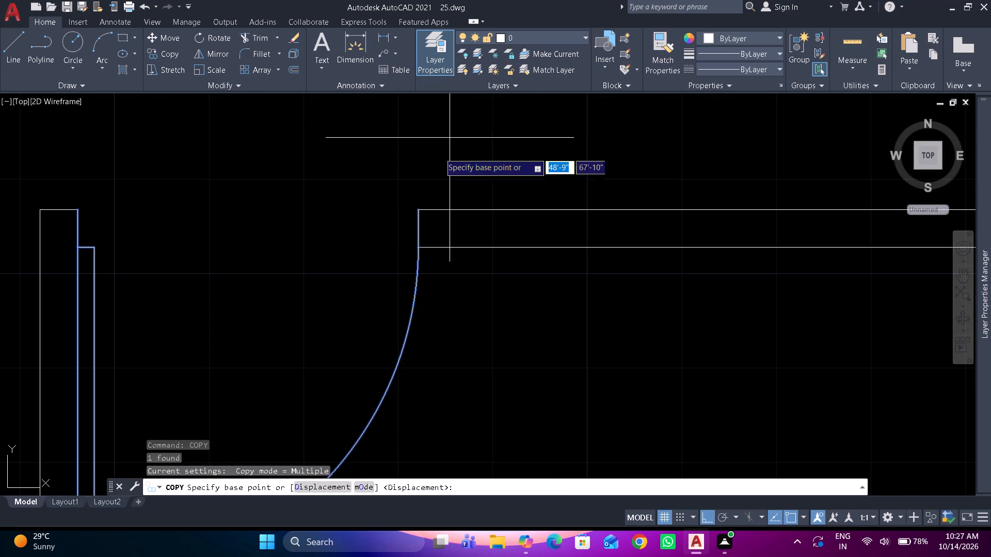
left_click(421, 206)
scroll(421, 168, "down", 1)
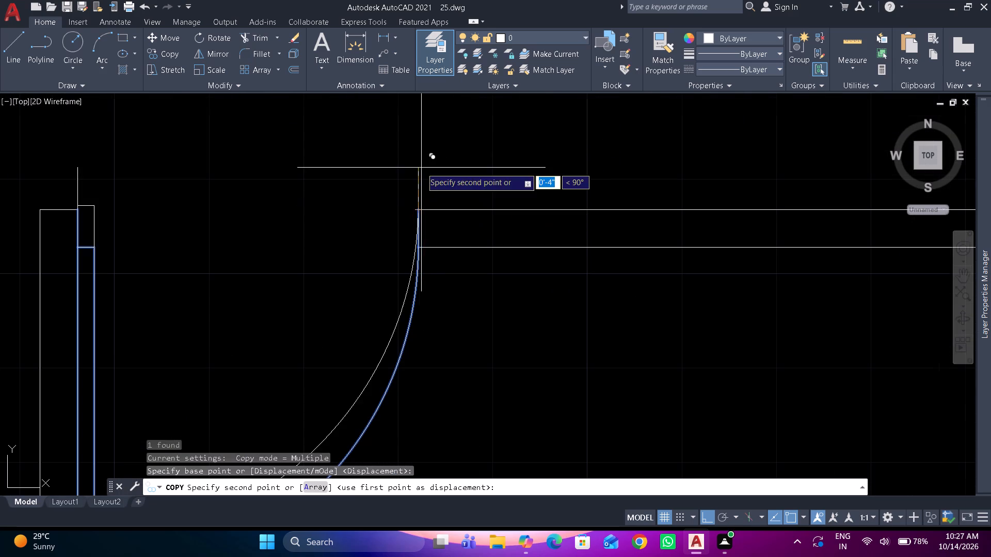
scroll(421, 168, "down", 5)
scroll(433, 452, "up", 2)
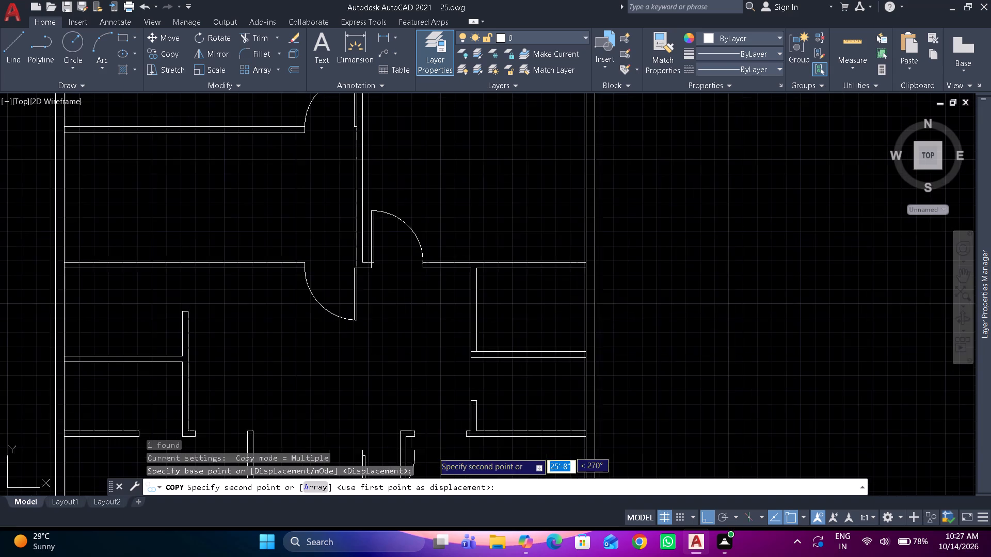
scroll(436, 452, "up", 3)
left_click(525, 387)
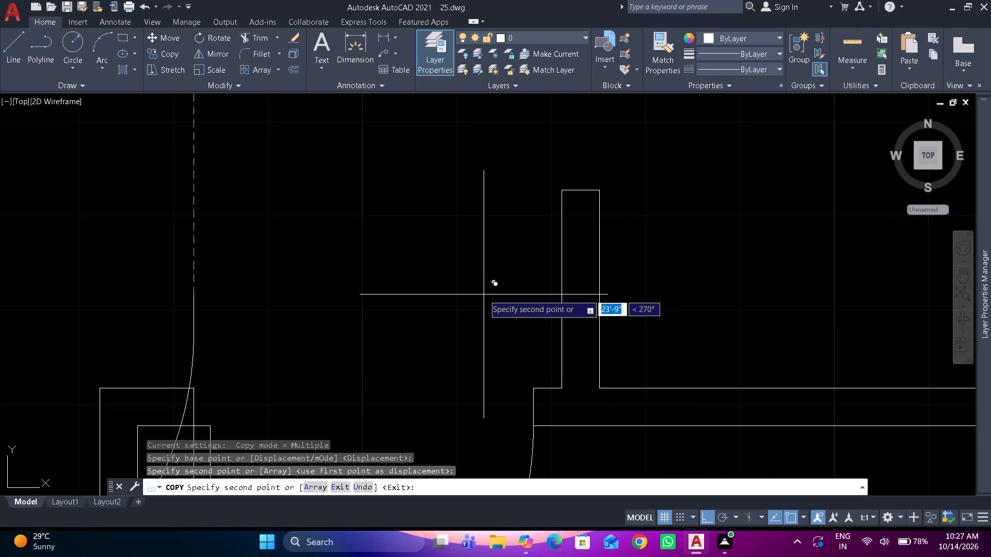
Place a second copy of the door in the southeast room's lower partition opening near the south outer wall.
scroll(484, 294, "down", 5)
scroll(484, 443, "up", 1)
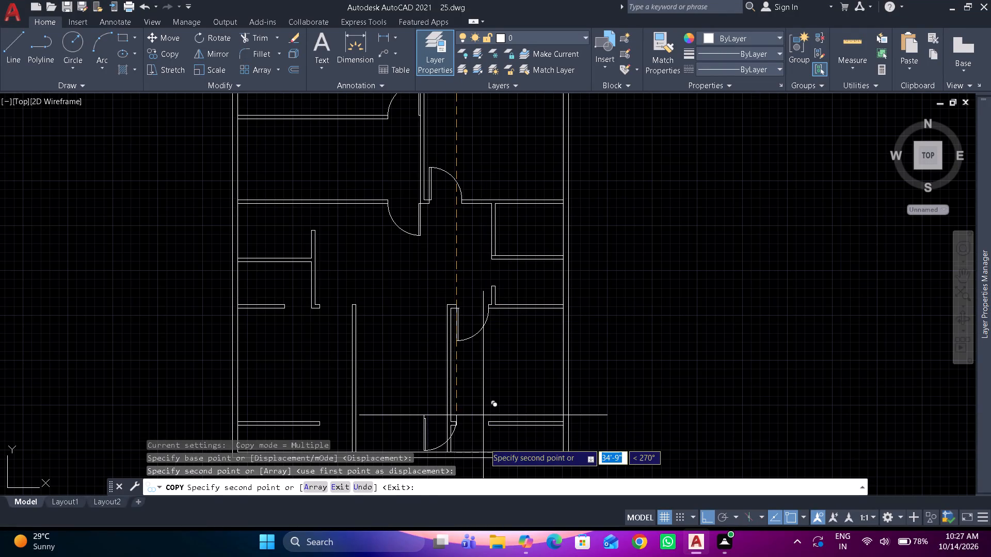
scroll(484, 443, "up", 2)
middle_click_drag(484, 440, 469, 348)
scroll(469, 347, "up", 1)
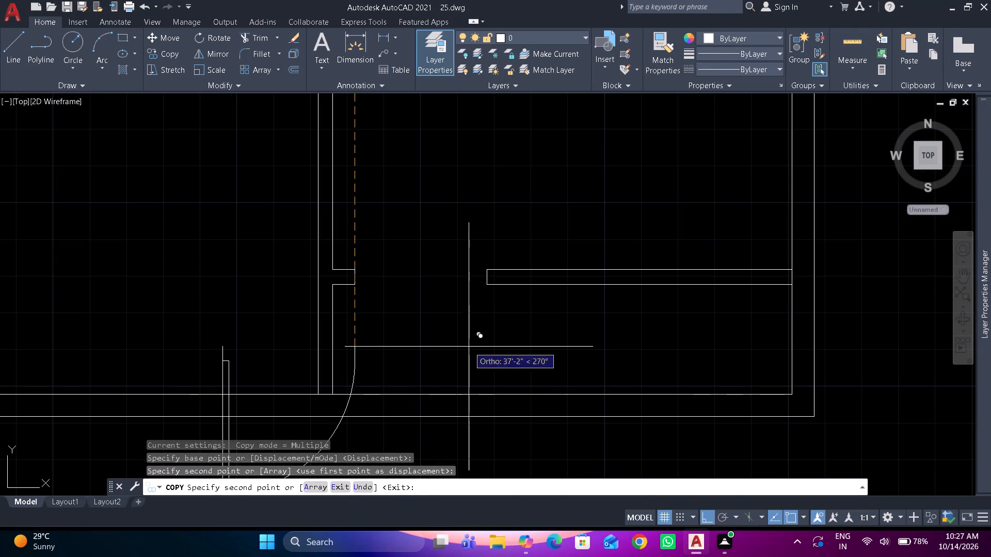
left_click(489, 268)
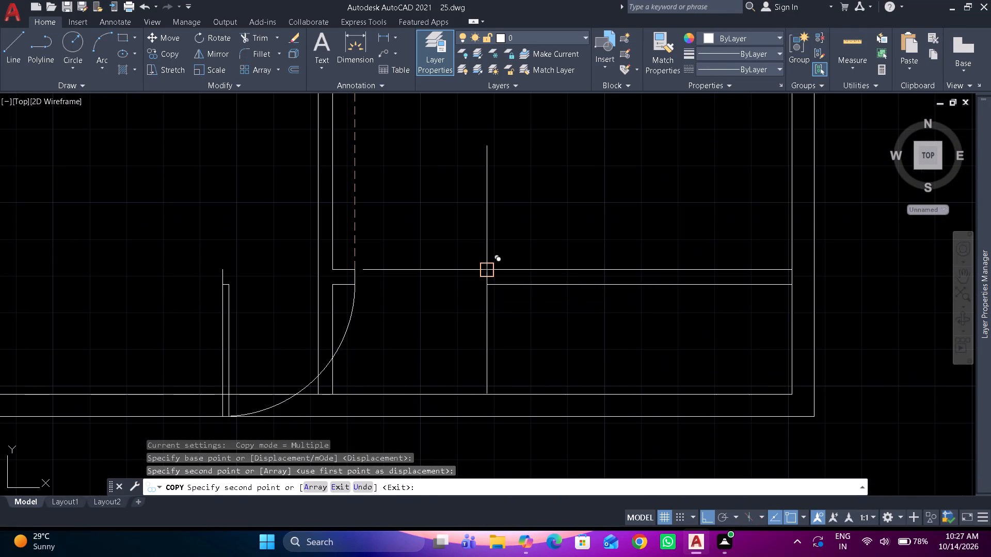
key("space")
Set the opening angle of the copied door near the south wall to about 45° so its leaf stays inside the outer wall.
left_click(479, 341)
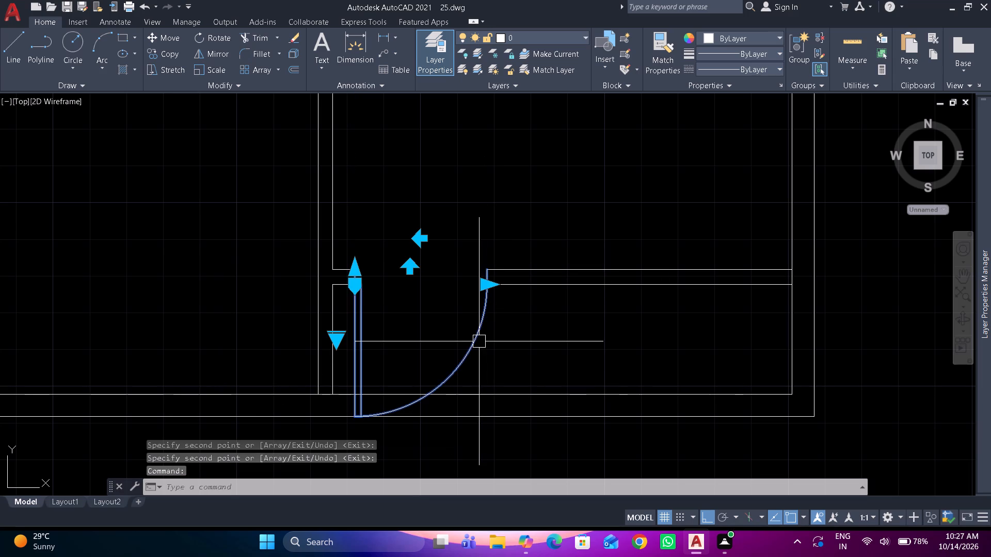
middle_click_drag(459, 278, 450, 239)
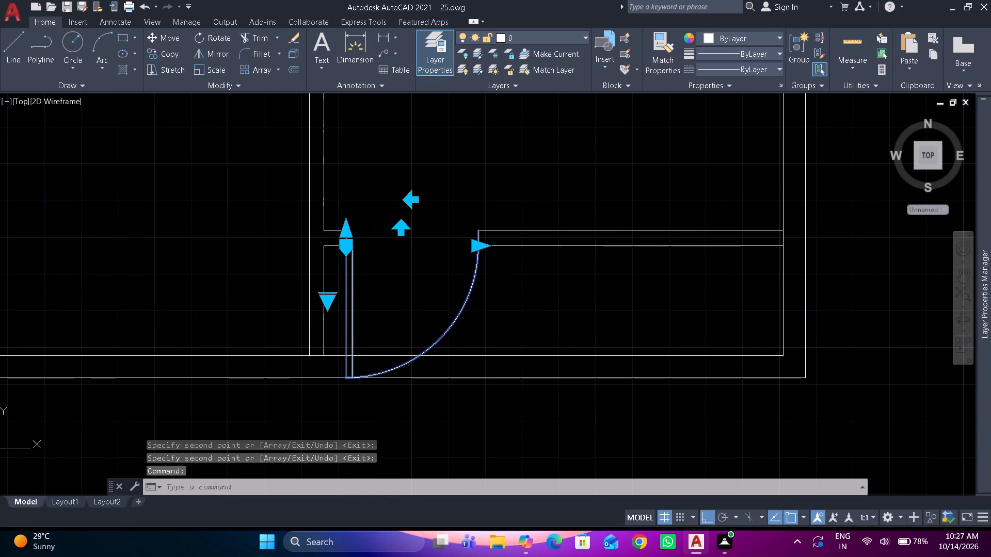
left_click(332, 297)
left_click(351, 321)
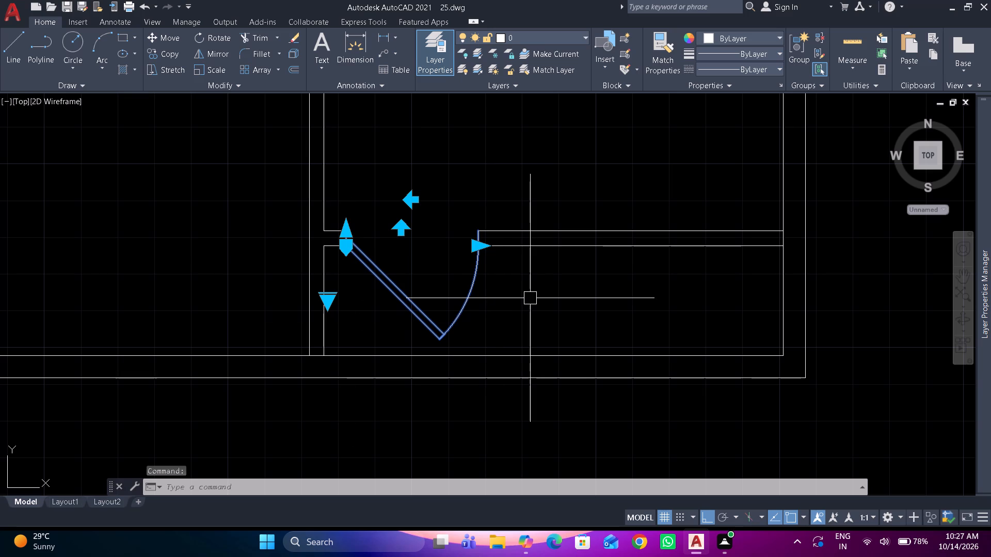
scroll(501, 314, "down", 1)
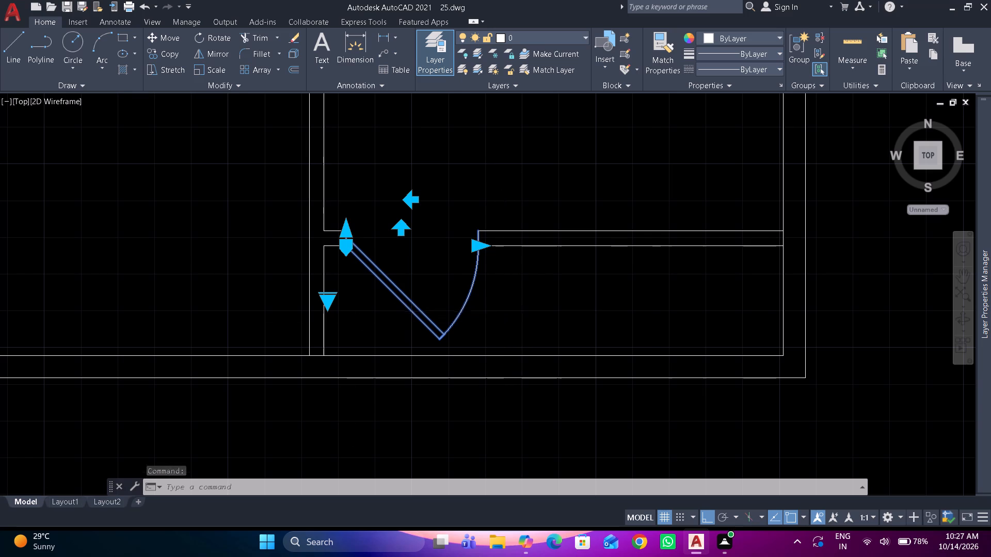
middle_click_drag(501, 314, 665, 302)
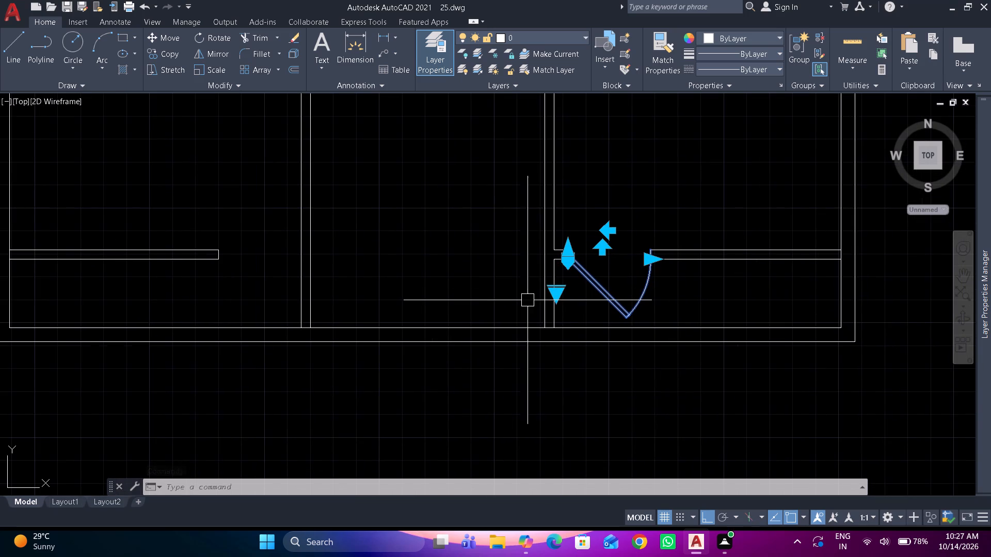
middle_click_drag(474, 277, 475, 283)
key("Escape")
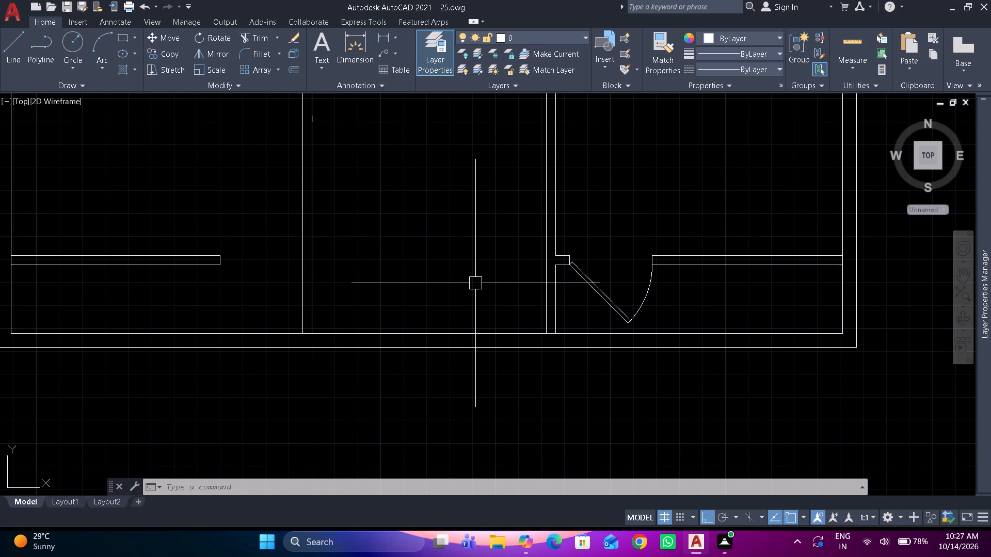
key("Escape")
key("Escape")
Create a centerline between the facing sides of the two long vertical partitions in the southern part of the plan.
type("ce")
key("space")
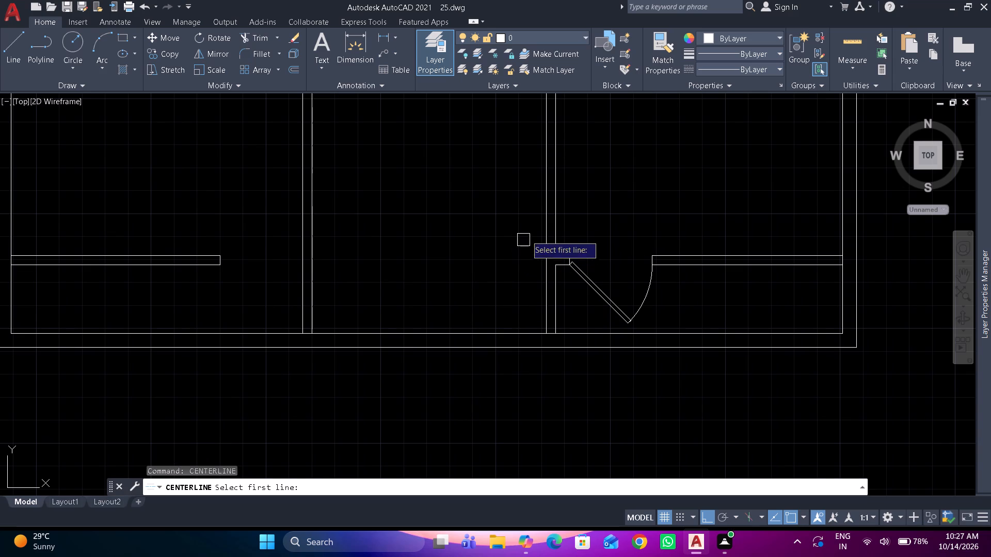
left_click(546, 207)
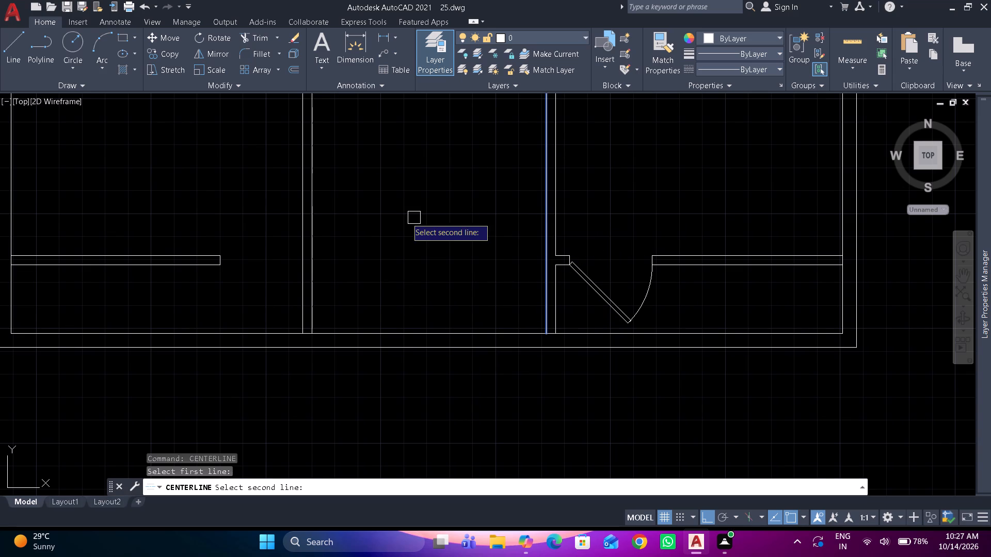
left_click(317, 215)
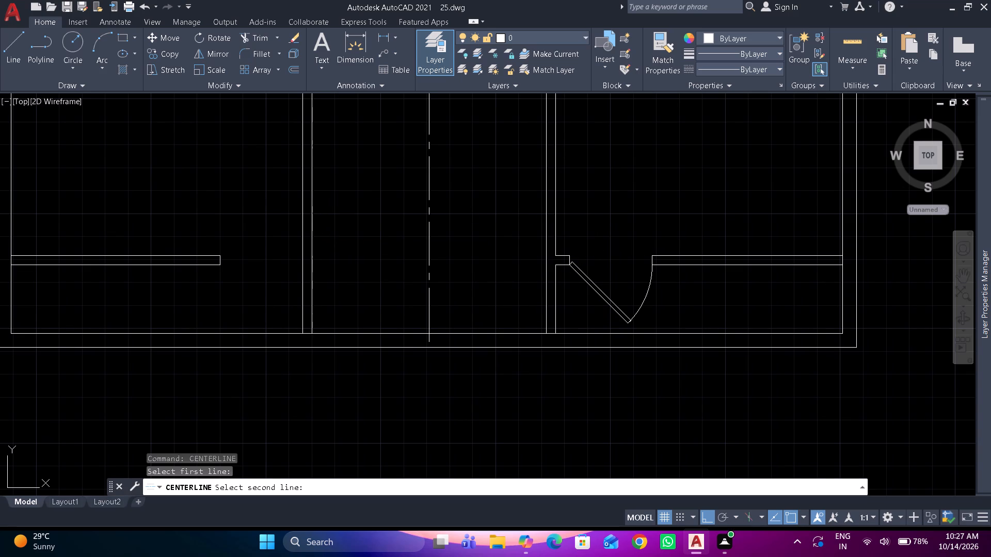
Mirror the partly open southeast door about the vertical centerline toward the southwest opening, keeping the original.
left_click(609, 294)
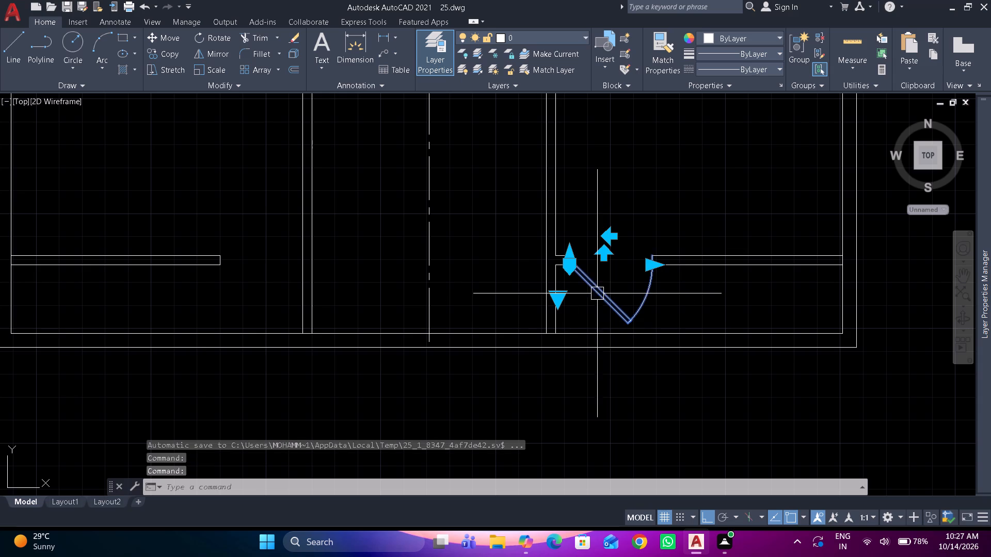
type("mi")
key("space")
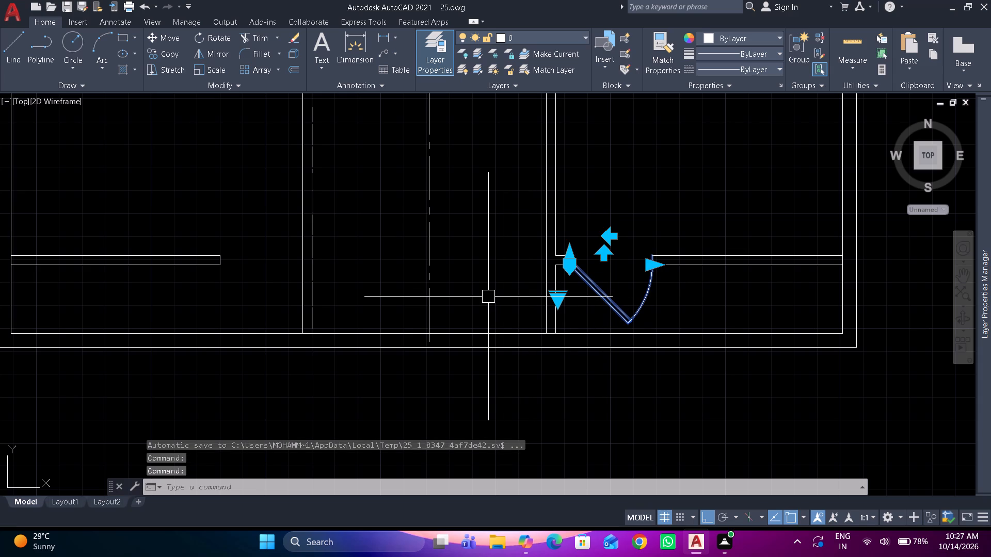
left_click(435, 330)
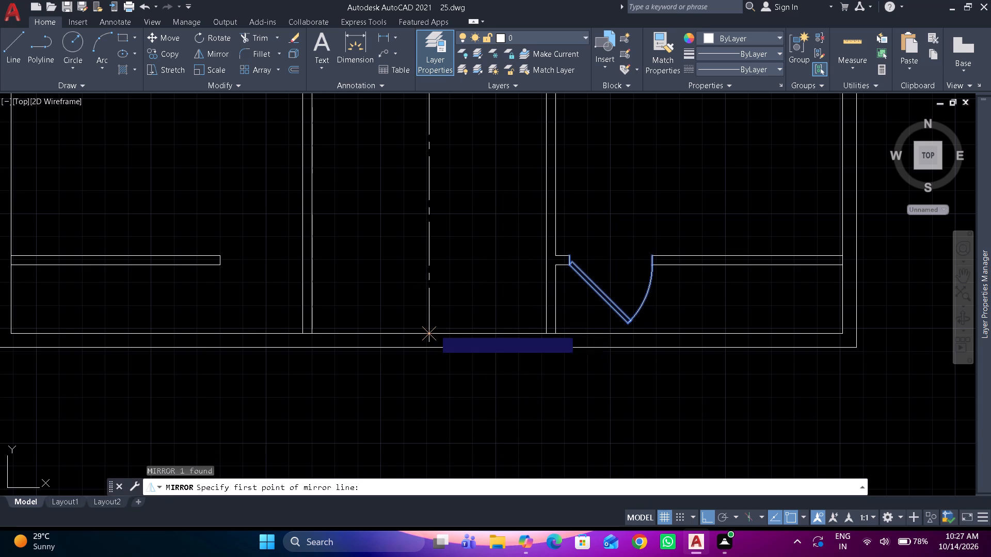
left_click(428, 386)
key("space")
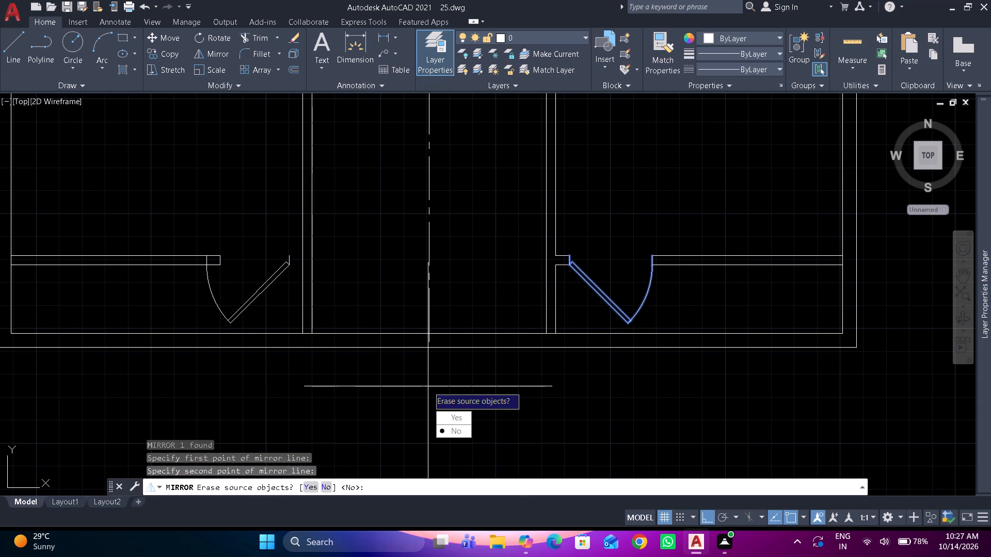
Erase the vertical centerline between the two long southern partitions.
left_click(428, 314)
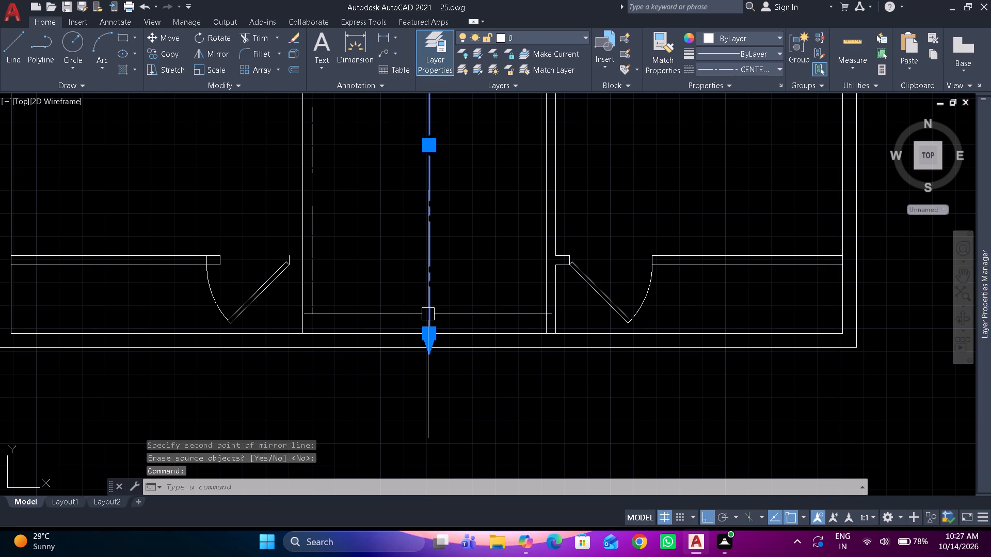
type("e")
key("space")
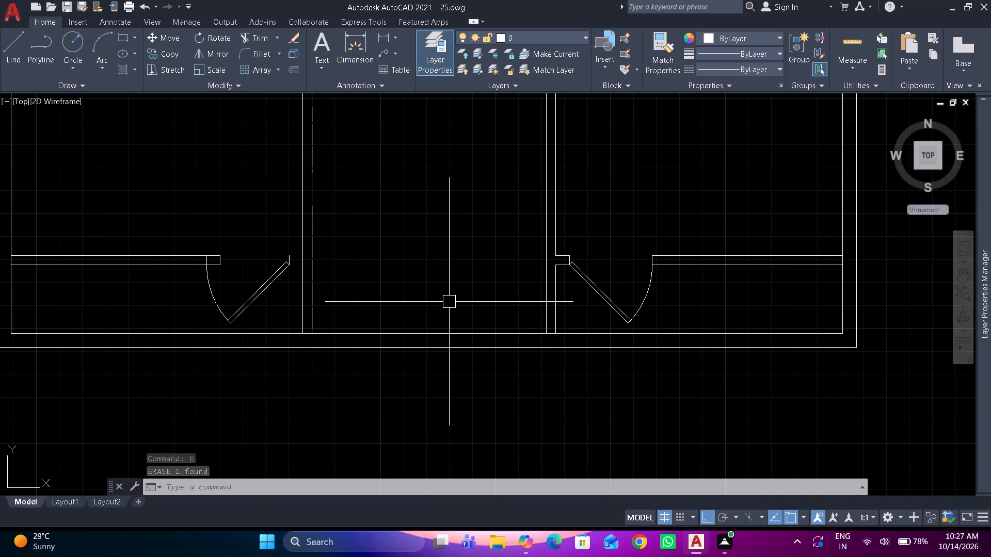
Move the mirrored door east so its upper west corner meets the end of the southwest partition, fitting it into the opening.
scroll(290, 284, "up", 1)
left_click(274, 275)
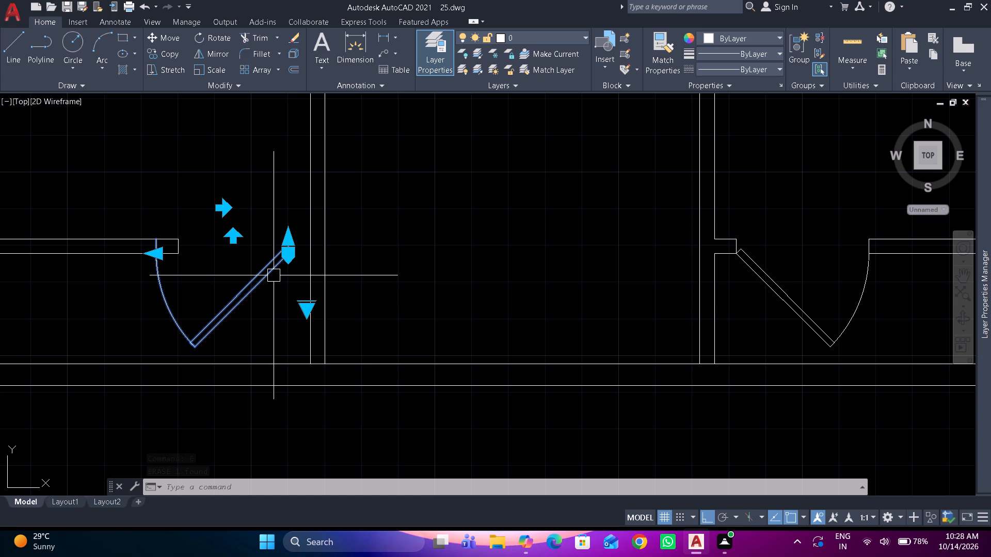
key("m")
key("space")
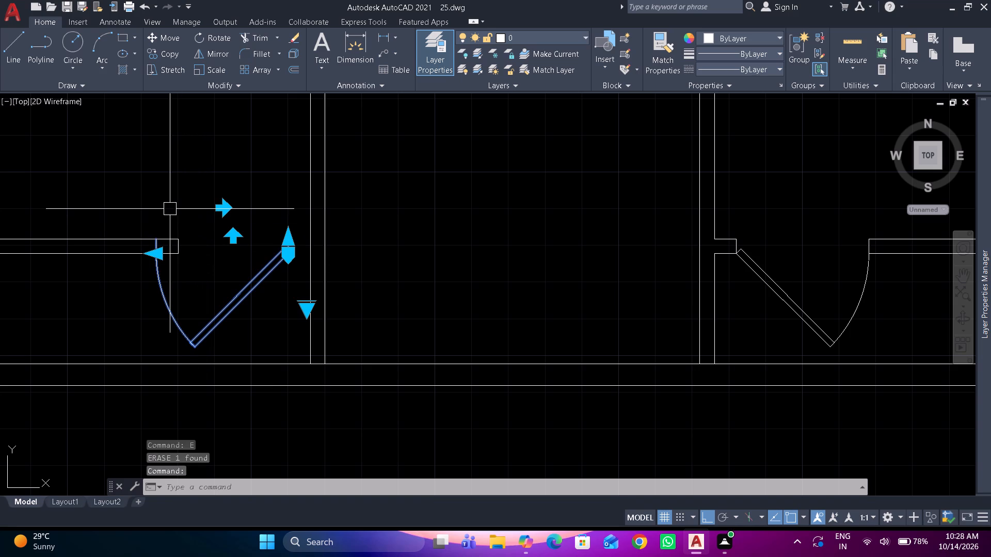
left_click(152, 235)
left_click(171, 237)
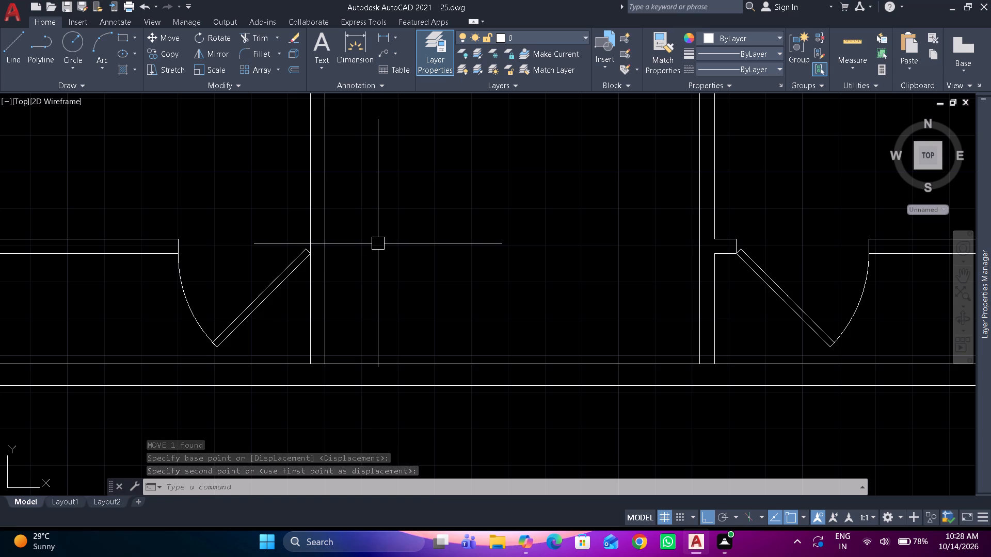
scroll(378, 243, "down", 4)
middle_click_drag(378, 243, 378, 269)
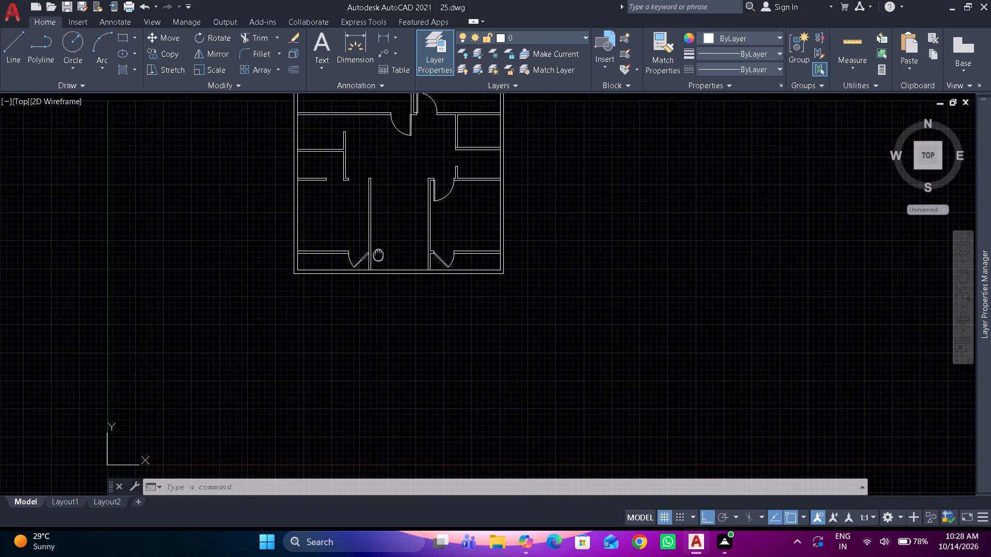
middle_click_drag(378, 269, 371, 334)
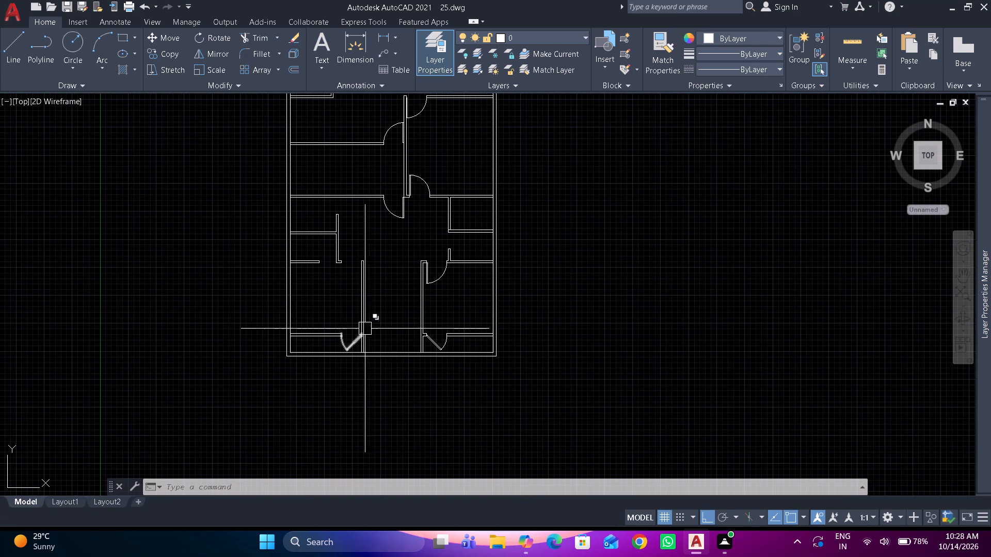
Copy the south-swinging door in the central cross wall to the opening west of the southwest long partition, starting at the short wall stub's upper corner.
scroll(346, 296, "up", 1)
middle_click_drag(343, 290, 369, 322)
middle_click_drag(369, 323, 369, 332)
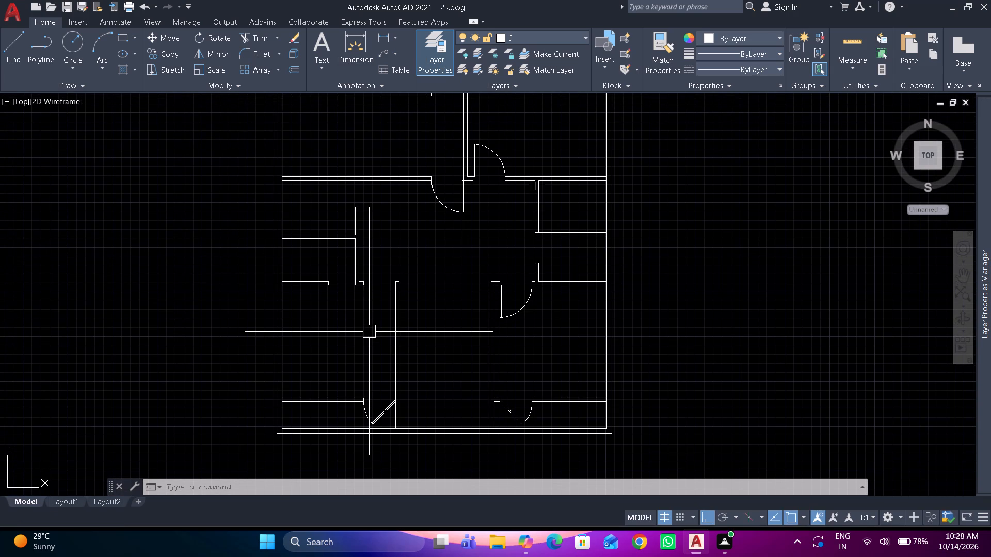
scroll(433, 311, "up", 1)
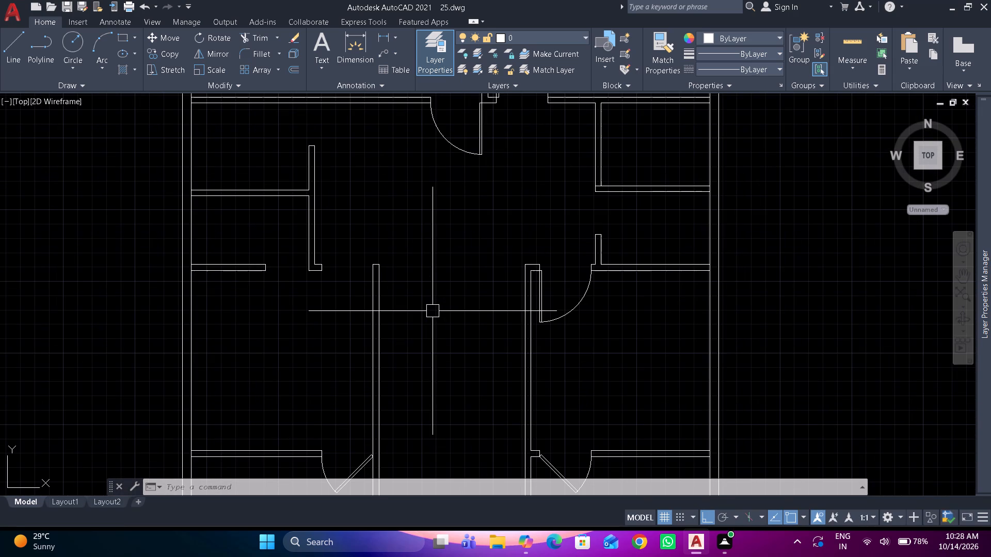
middle_click_drag(433, 311, 441, 333)
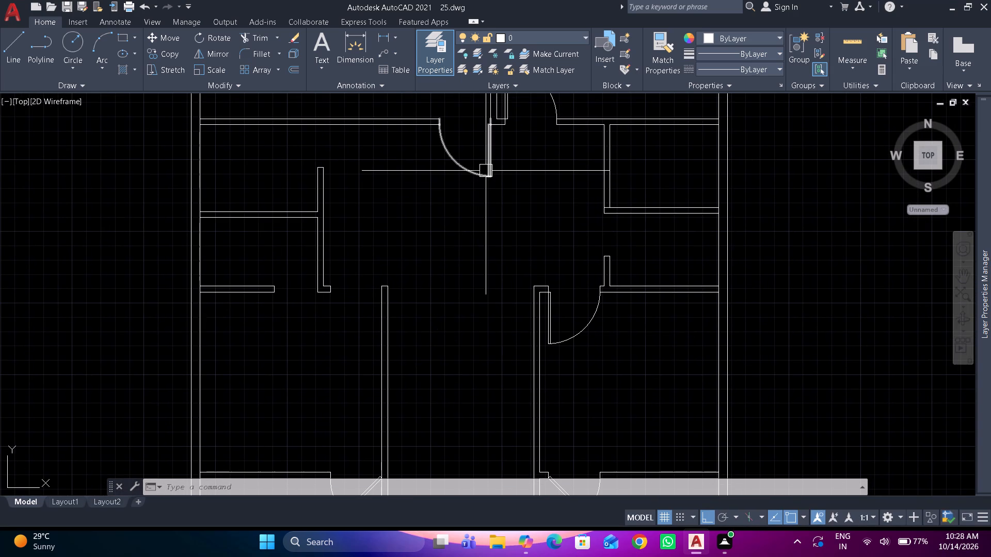
left_click(486, 171)
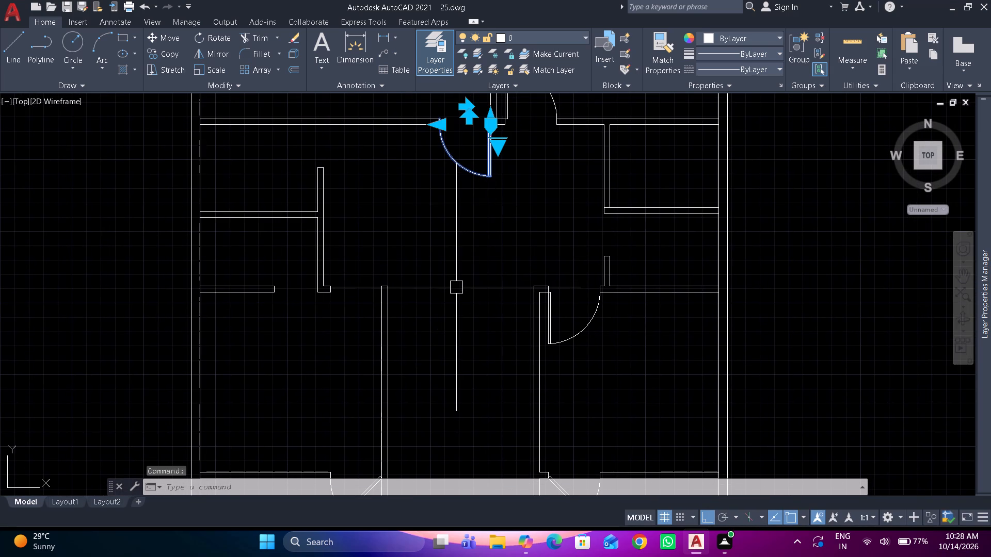
type("co")
key("space")
middle_click_drag(449, 214, 455, 261)
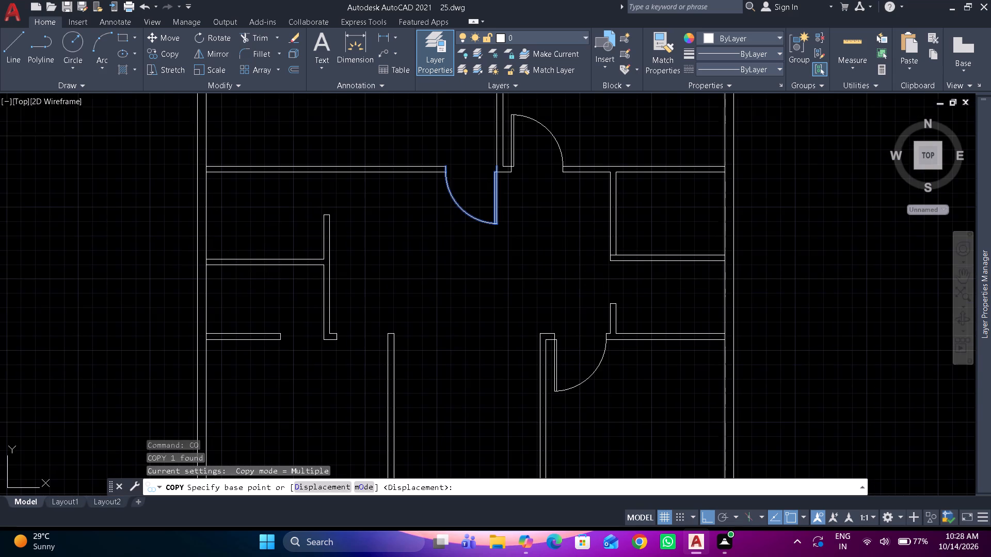
scroll(446, 179, "up", 2)
left_click(444, 148)
scroll(438, 165, "down", 2)
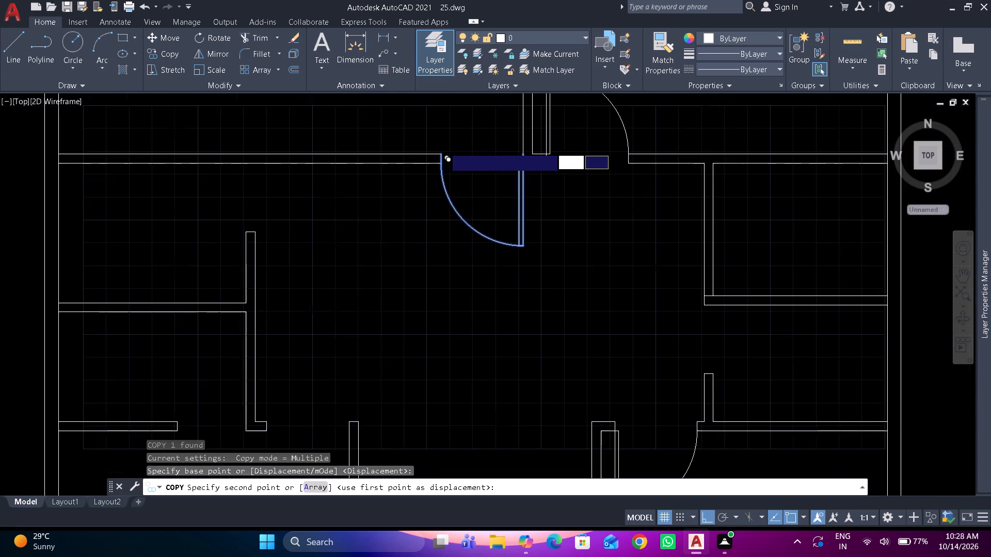
scroll(344, 350, "up", 3)
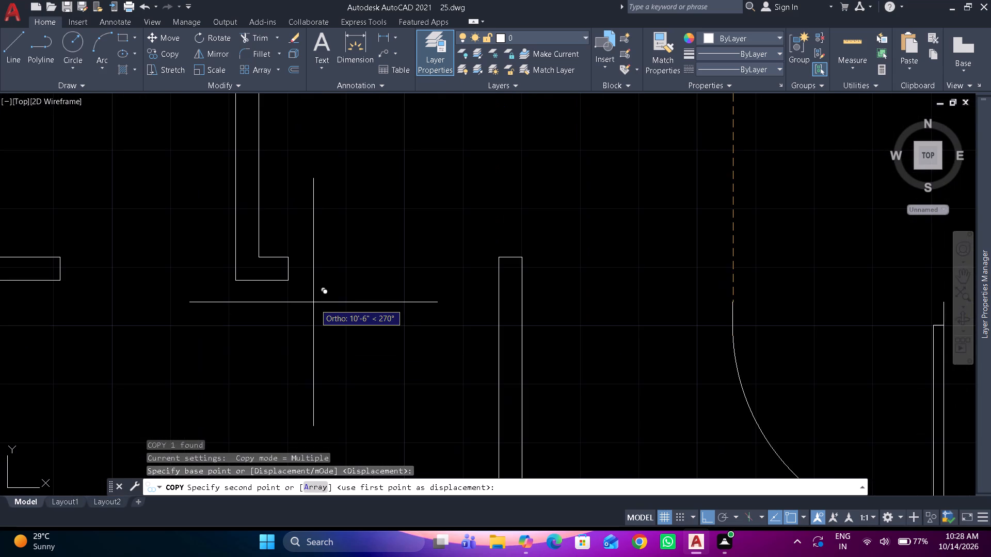
left_click(294, 252)
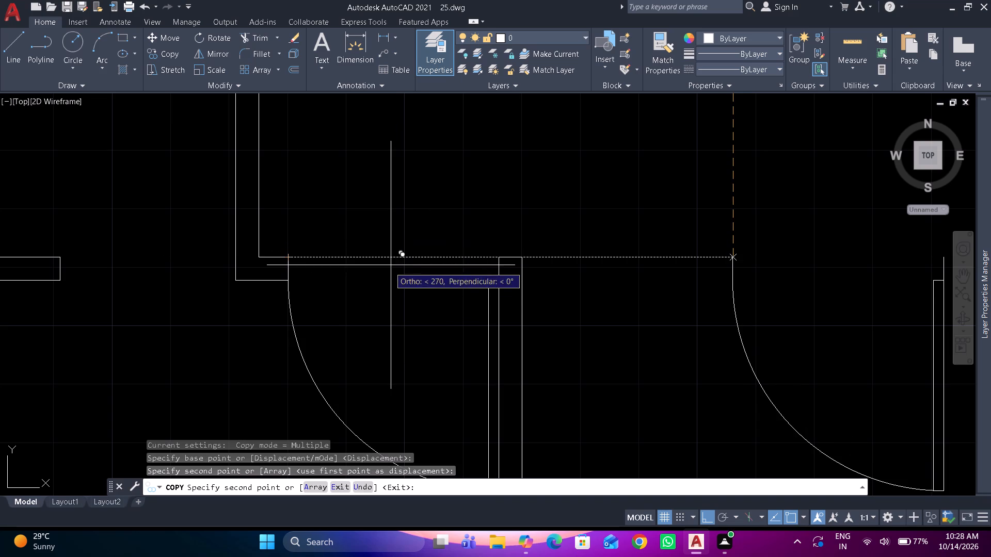
Place another copy of the door at the lower east corner of the short horizontal partition bounding the small west room's opening.
middle_click_drag(374, 284, 436, 303)
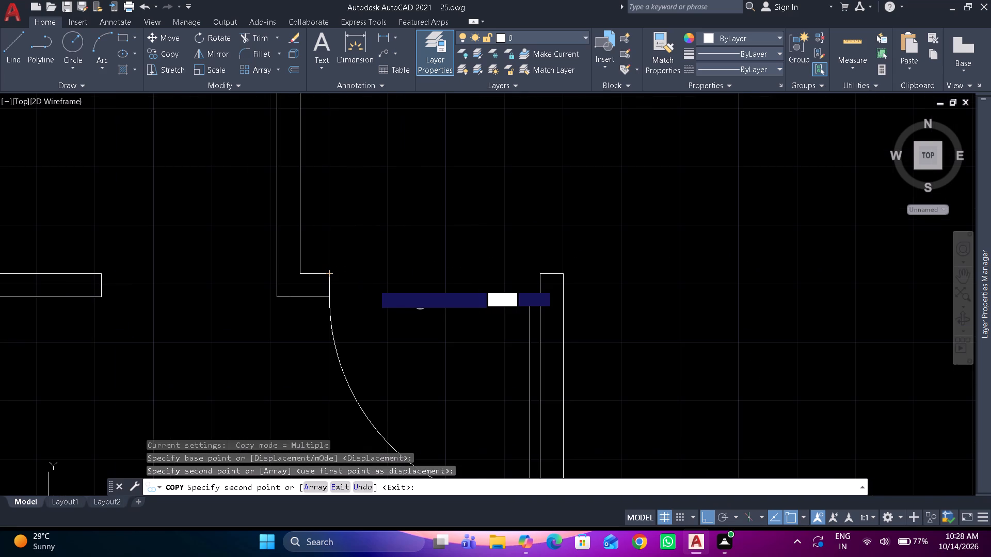
middle_click_drag(436, 303, 571, 305)
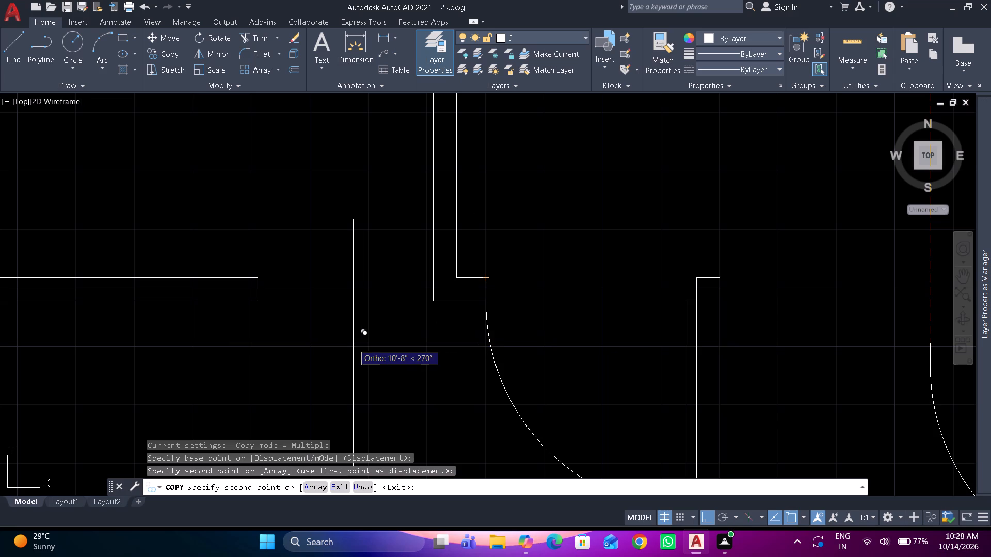
left_click(259, 304)
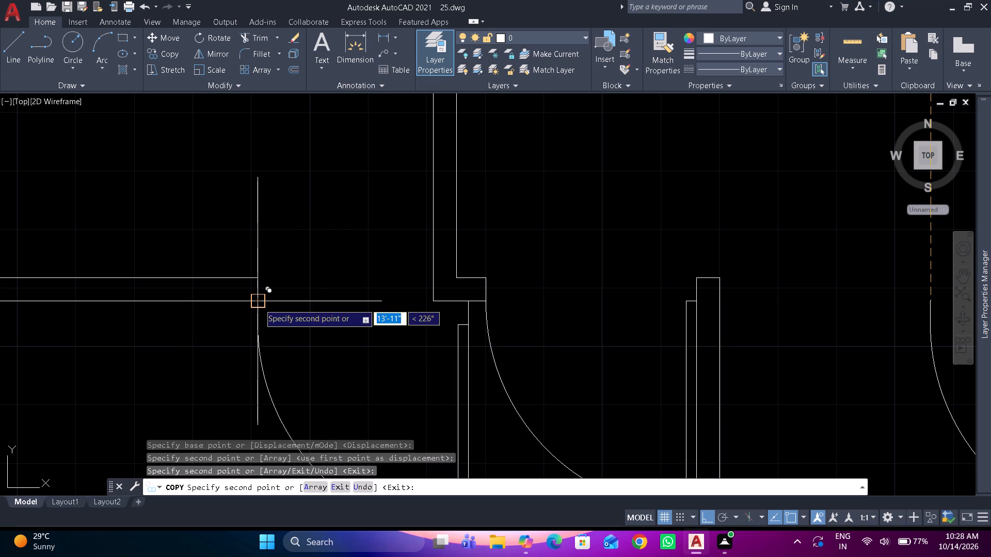
key("space")
Move the small west room's door so its upper hinge-side corner meets the lower west corner of the L-shaped vertical partition.
left_click(260, 325)
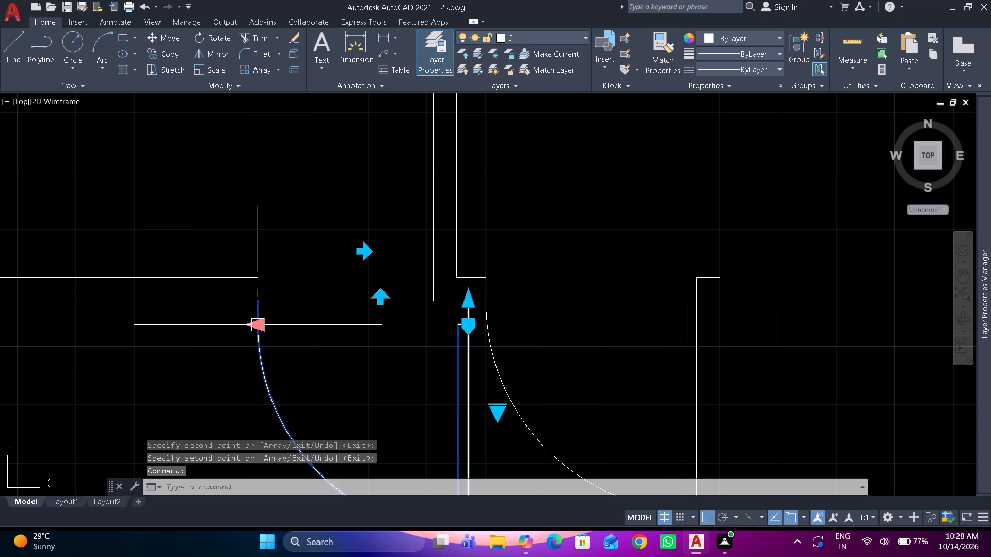
scroll(434, 338, "up", 1)
type("m")
key("space")
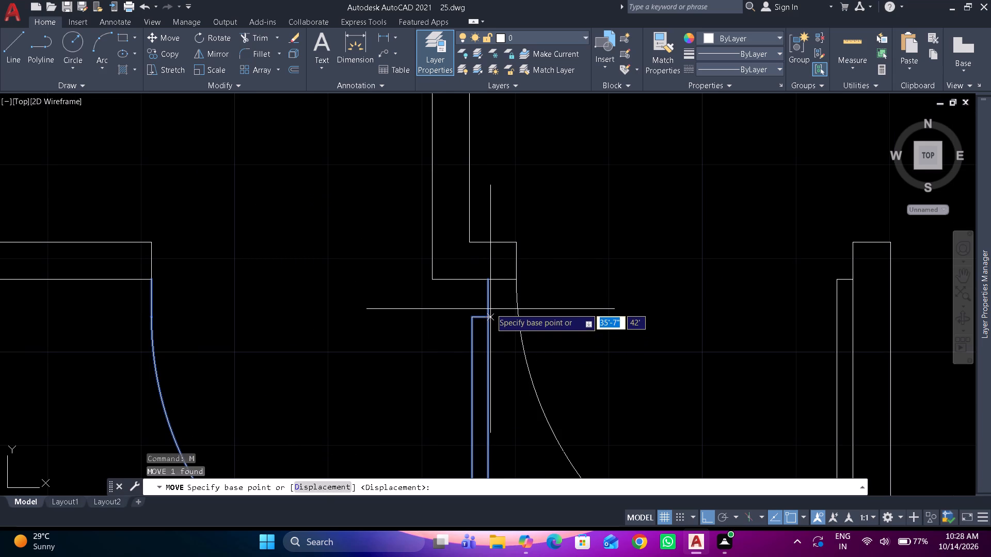
left_click_drag(490, 280, 481, 281)
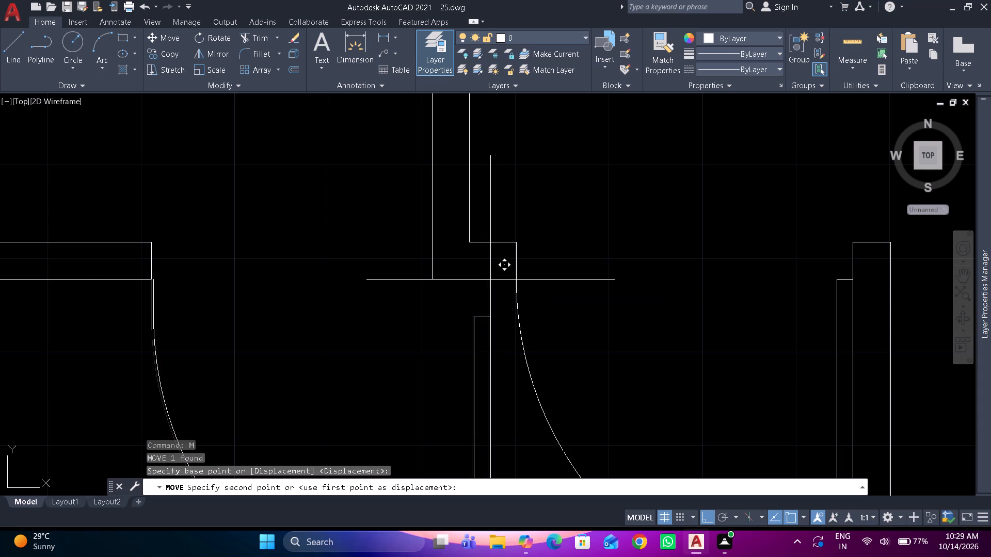
left_click(429, 280)
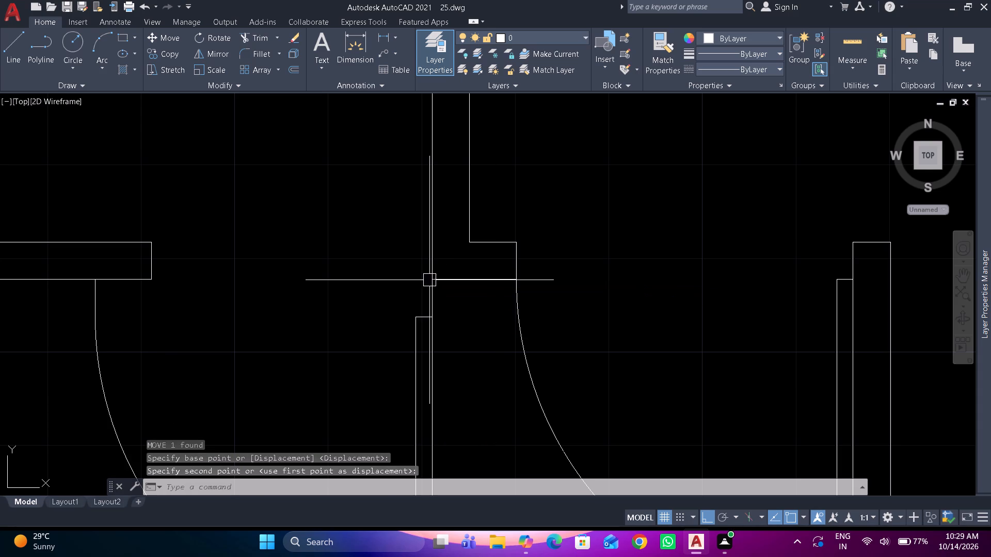
Shorten the small west room's door width to the end of the horizontal partition so it fits the opening.
left_click(429, 324)
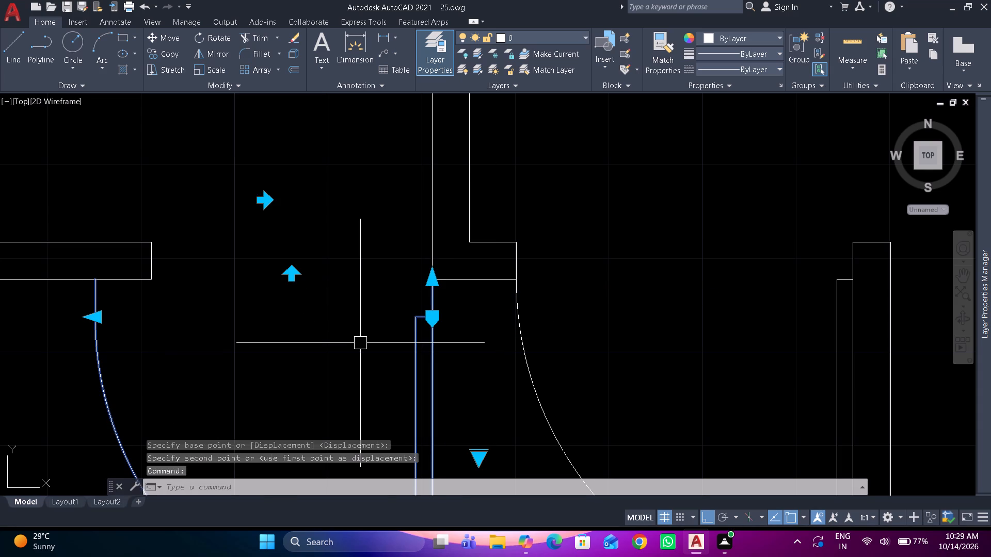
left_click(100, 320)
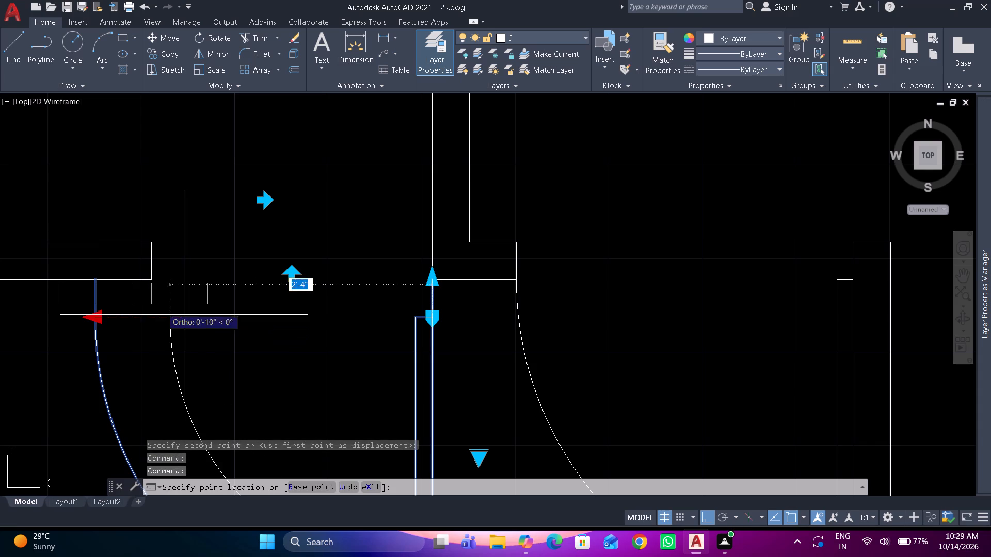
left_click(148, 304)
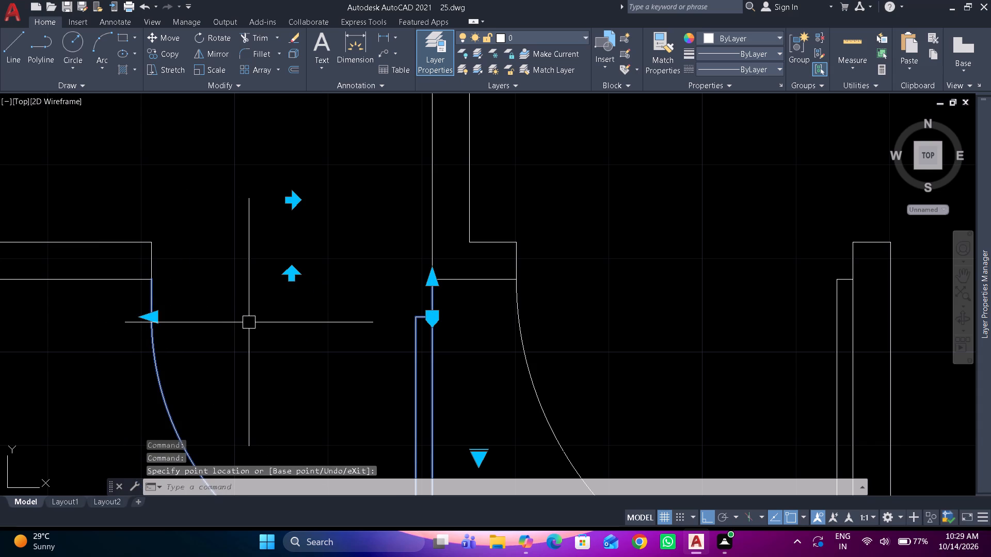
Mirror the small west room's door about a horizontal line along the wall's lower face so it swings north, erasing the source.
type("mi")
key("space")
left_click(152, 283)
left_click(190, 292)
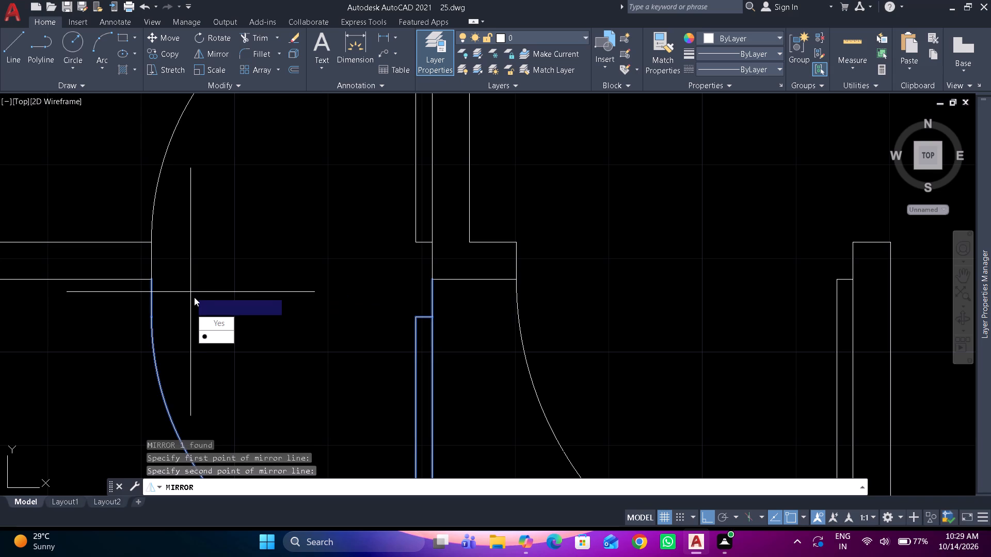
left_click_drag(214, 325, 190, 292)
Rotate a copy of the small west room's door 90° counterclockwise, keeping the original in place.
scroll(221, 301, "down", 2)
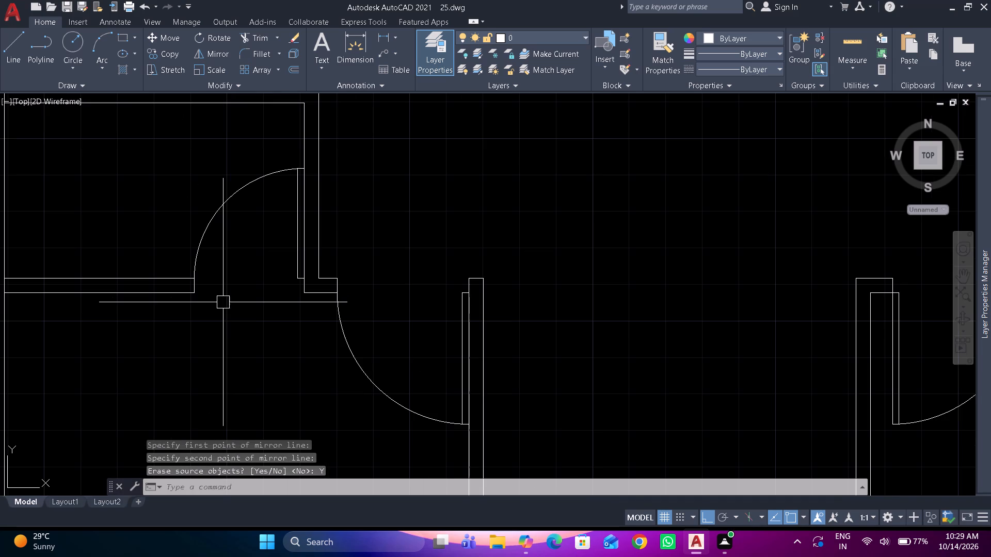
scroll(223, 303, "down", 1)
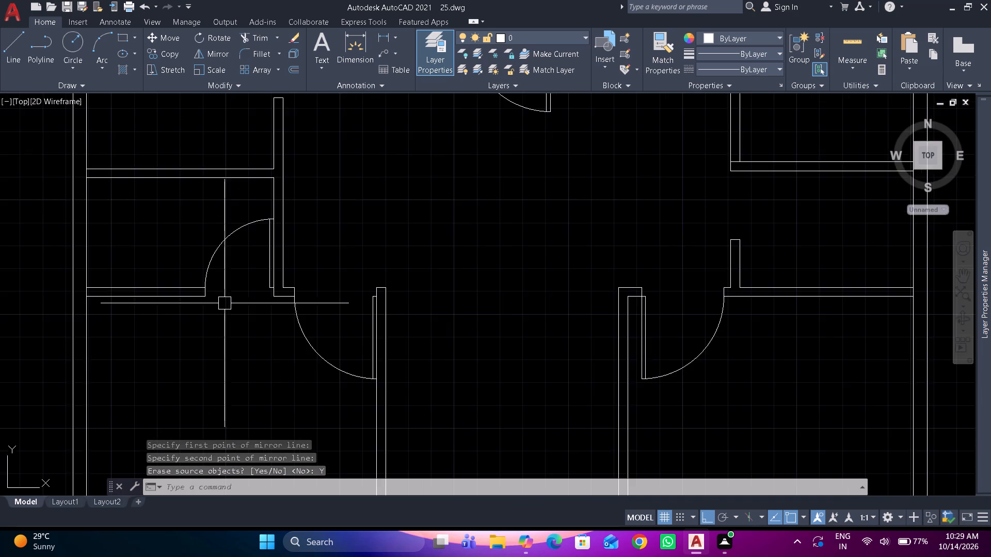
scroll(225, 303, "down", 2)
middle_click_drag(228, 305, 257, 326)
scroll(253, 320, "up", 1)
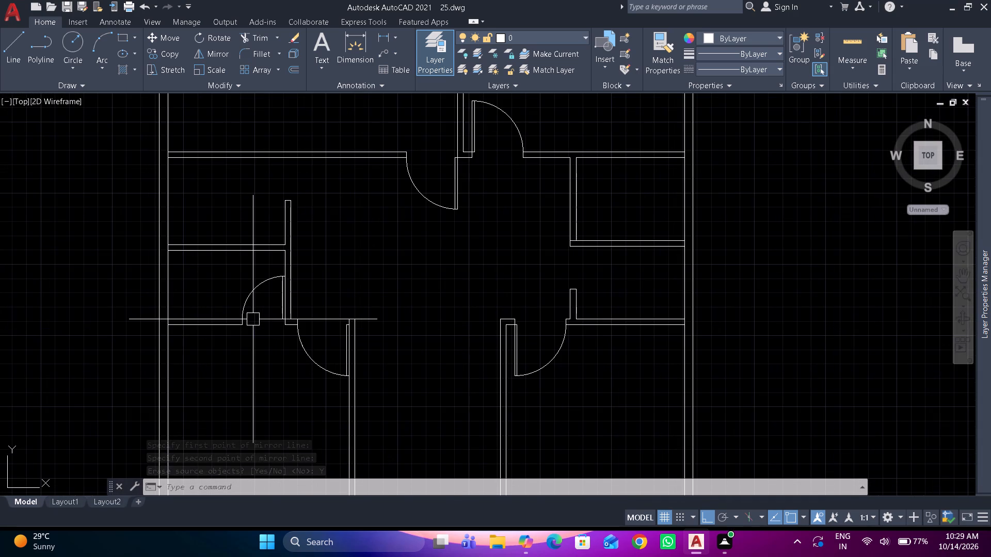
scroll(254, 314, "up", 1)
left_click(257, 275)
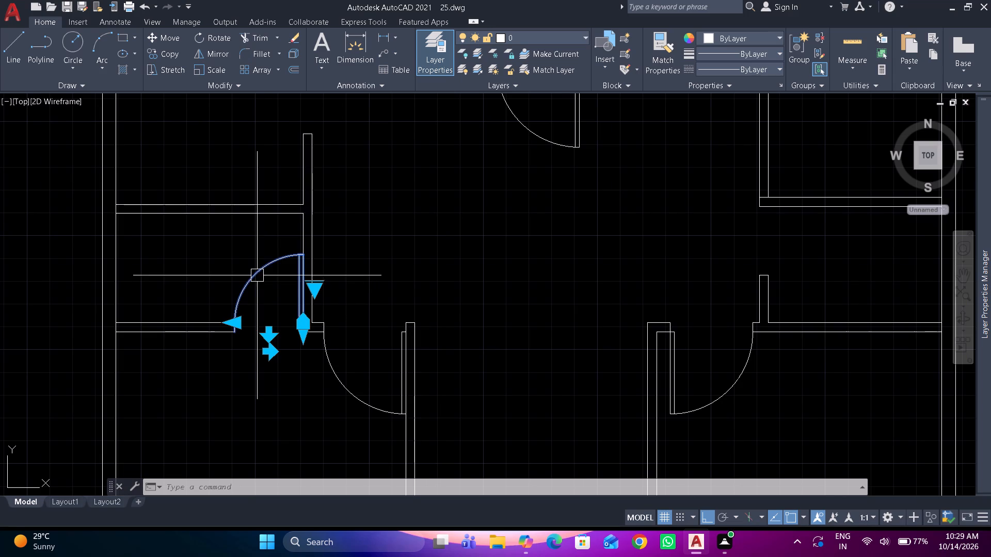
scroll(272, 320, "up", 1)
type("ro")
key("space")
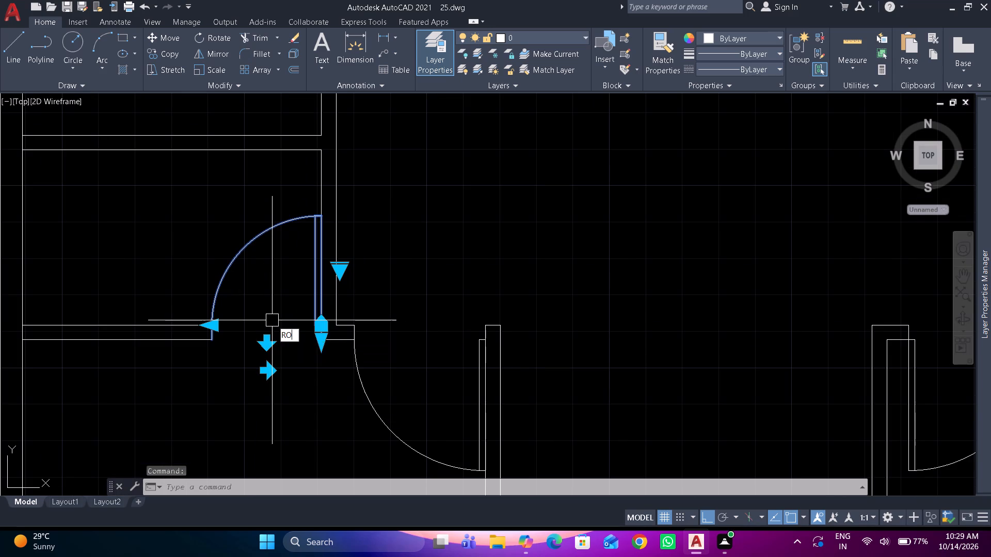
left_click(274, 287)
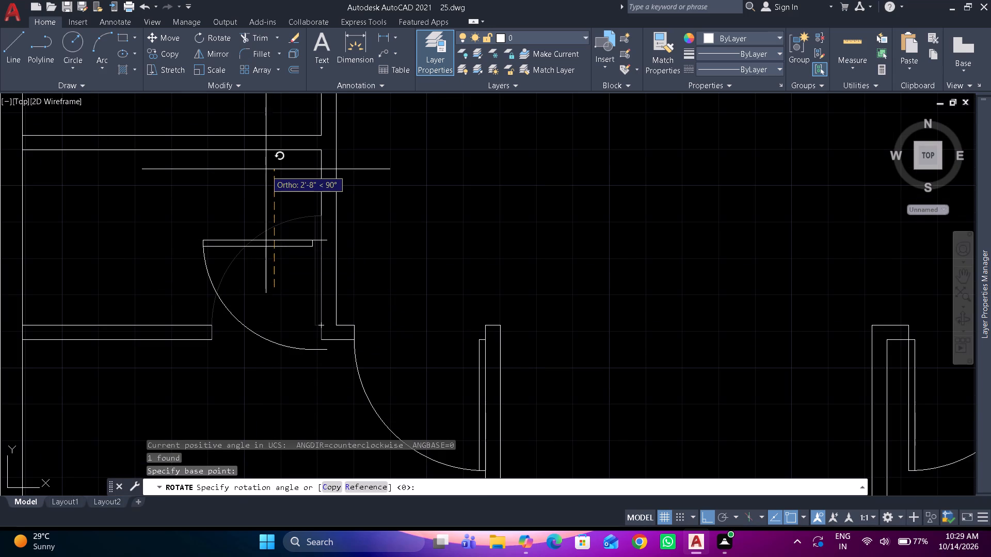
type("c")
key("space")
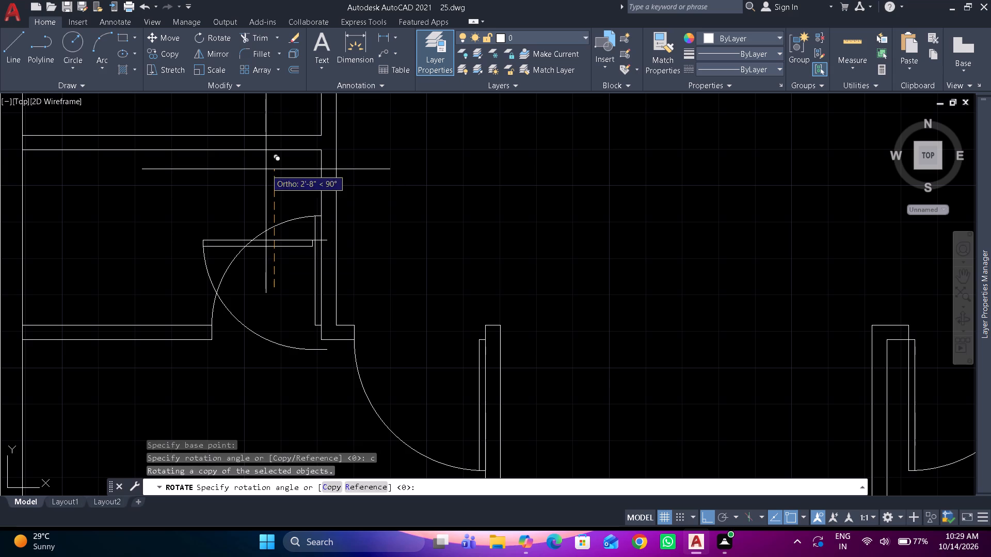
left_click(266, 169)
Move the rotated door copy north so its lower east end meets the upper east corner of the vertical partition beside the northern west room.
left_click(205, 250)
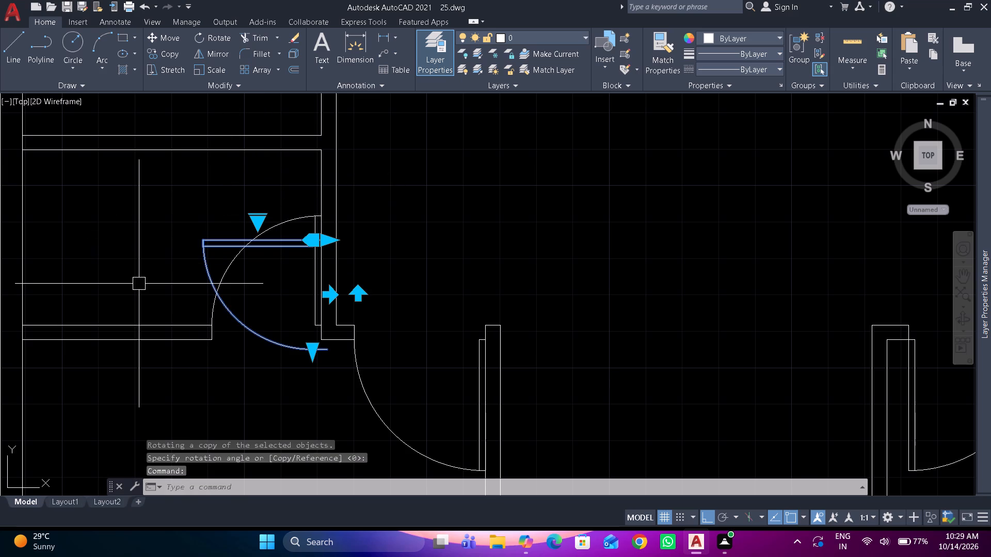
type("m")
key("space")
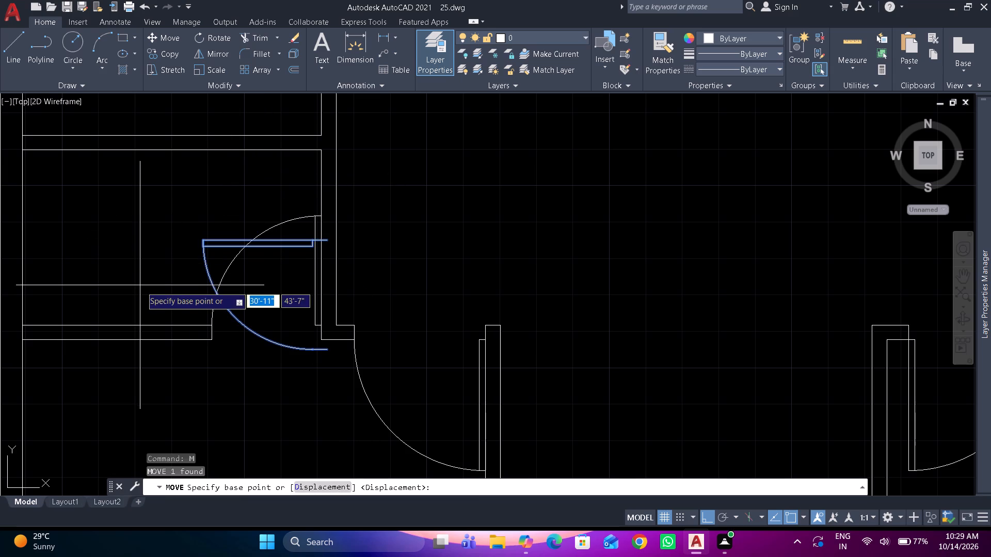
scroll(328, 382, "up", 1)
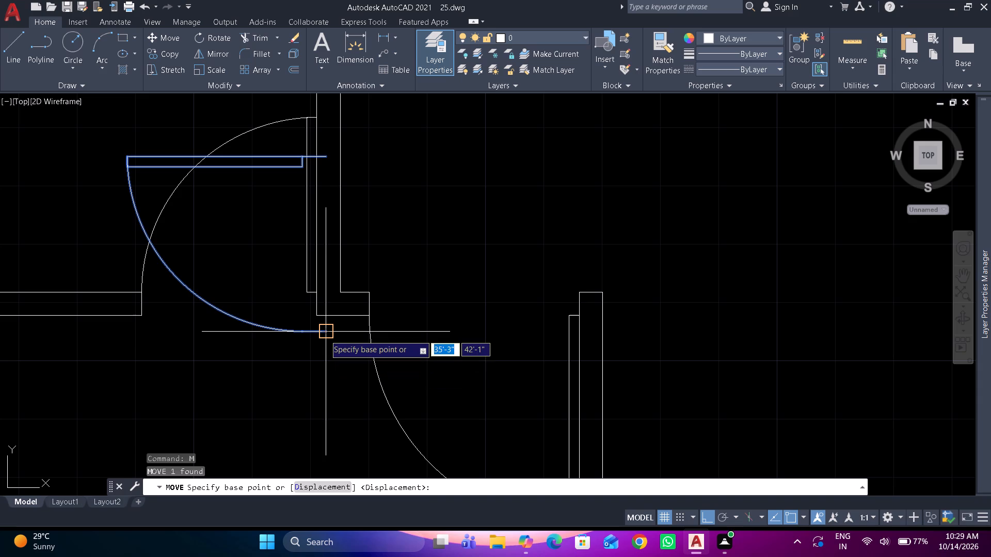
left_click(325, 335)
scroll(334, 276, "down", 3)
middle_click_drag(334, 276, 344, 372)
middle_click_drag(366, 194, 366, 200)
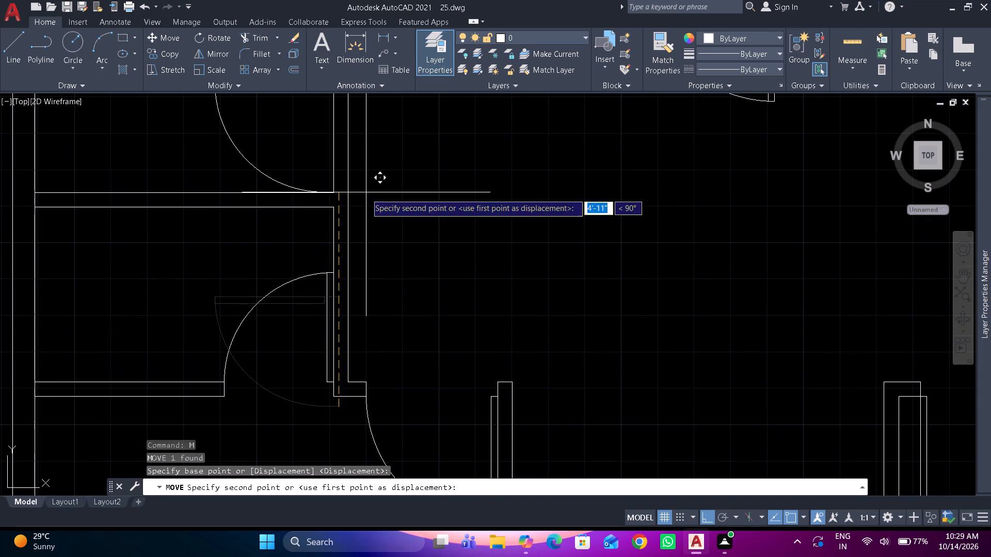
middle_click_drag(366, 200, 366, 375)
scroll(358, 291, "up", 1)
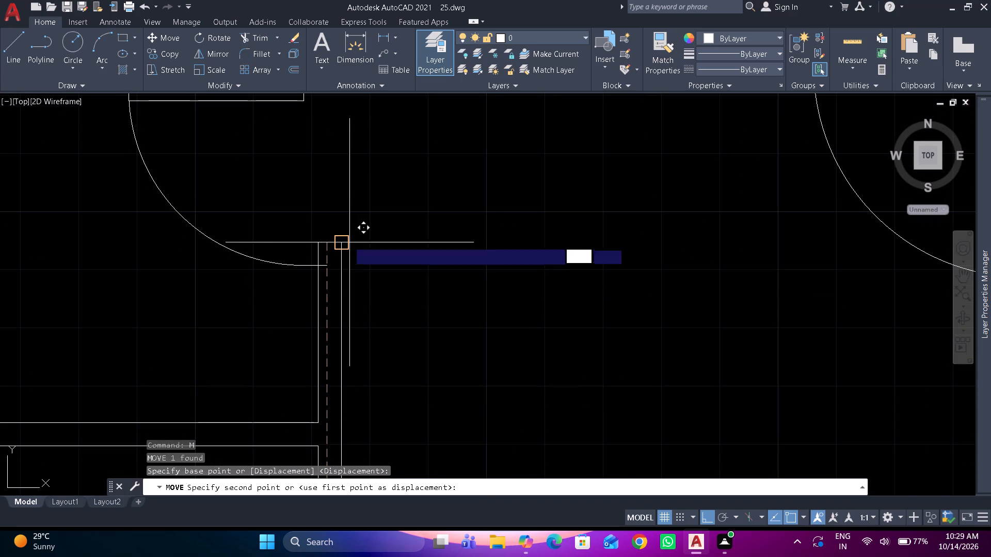
left_click(343, 236)
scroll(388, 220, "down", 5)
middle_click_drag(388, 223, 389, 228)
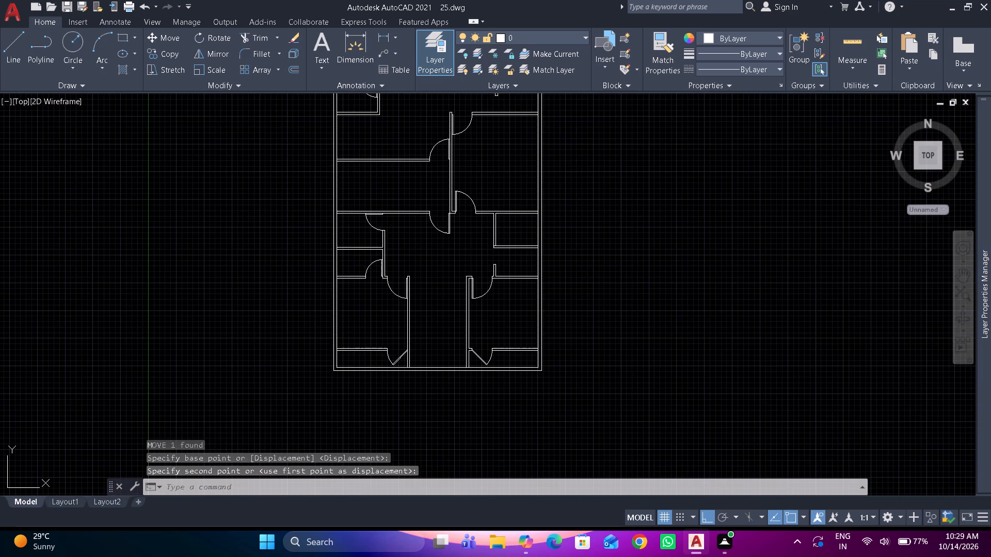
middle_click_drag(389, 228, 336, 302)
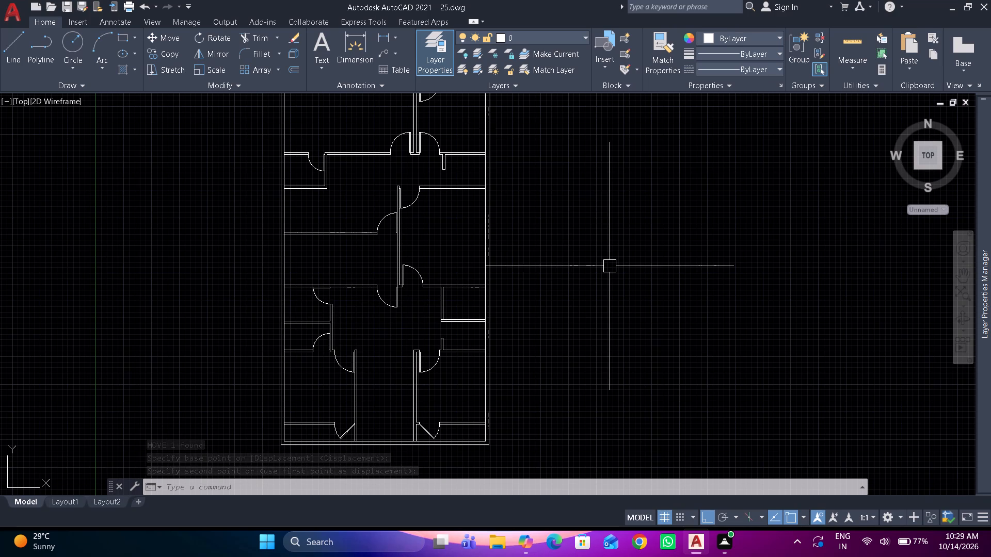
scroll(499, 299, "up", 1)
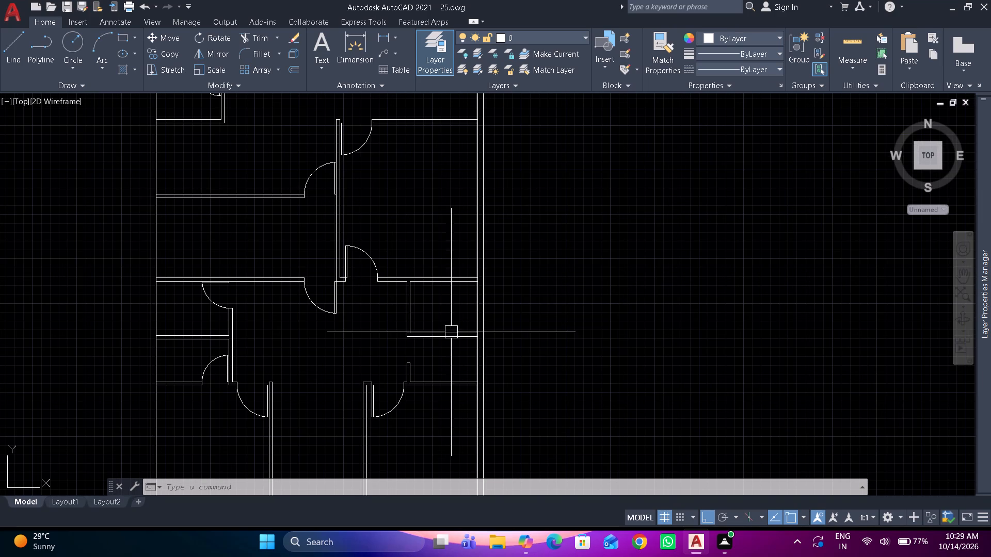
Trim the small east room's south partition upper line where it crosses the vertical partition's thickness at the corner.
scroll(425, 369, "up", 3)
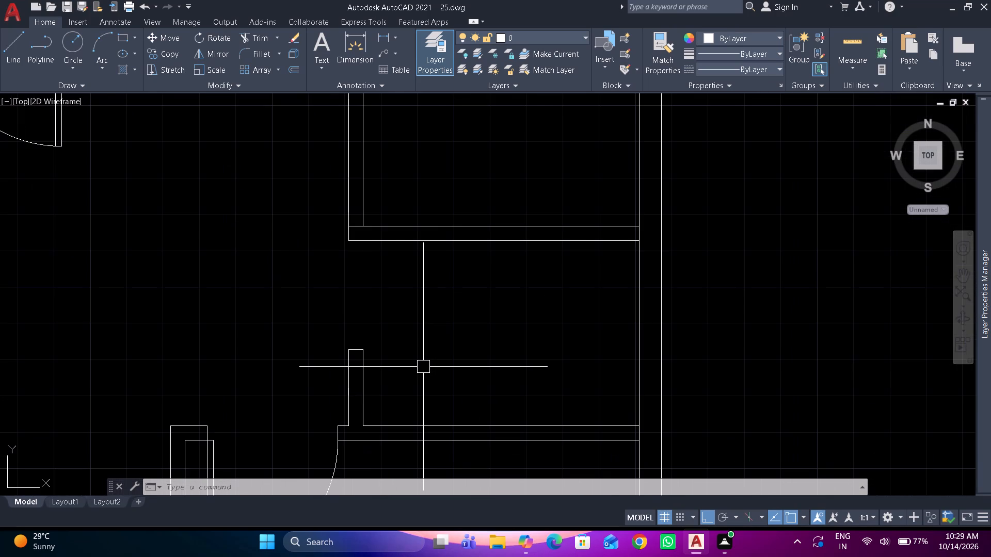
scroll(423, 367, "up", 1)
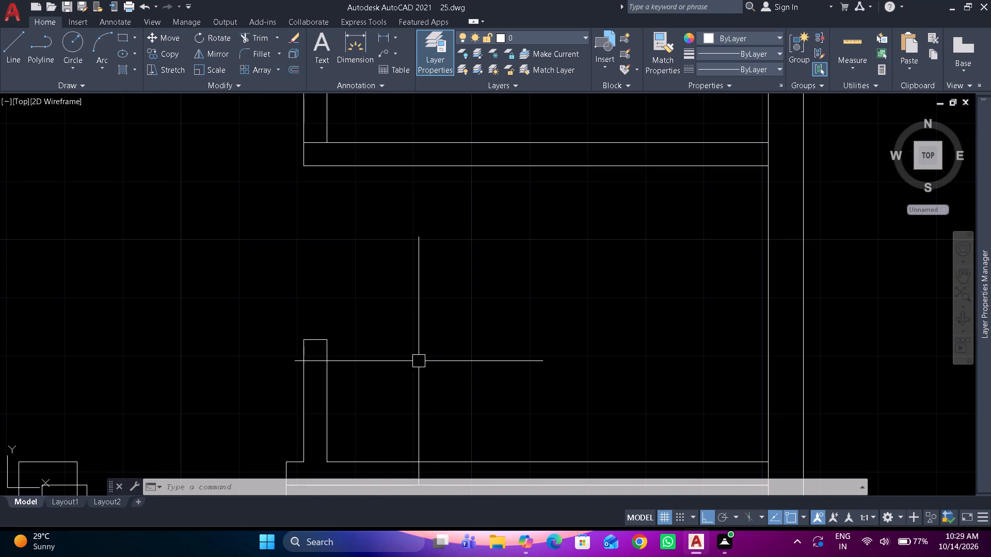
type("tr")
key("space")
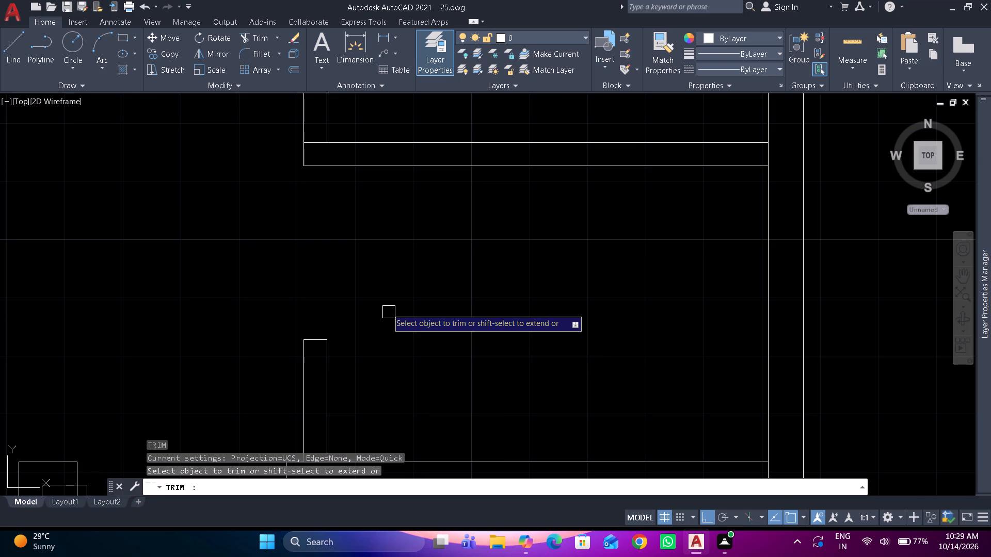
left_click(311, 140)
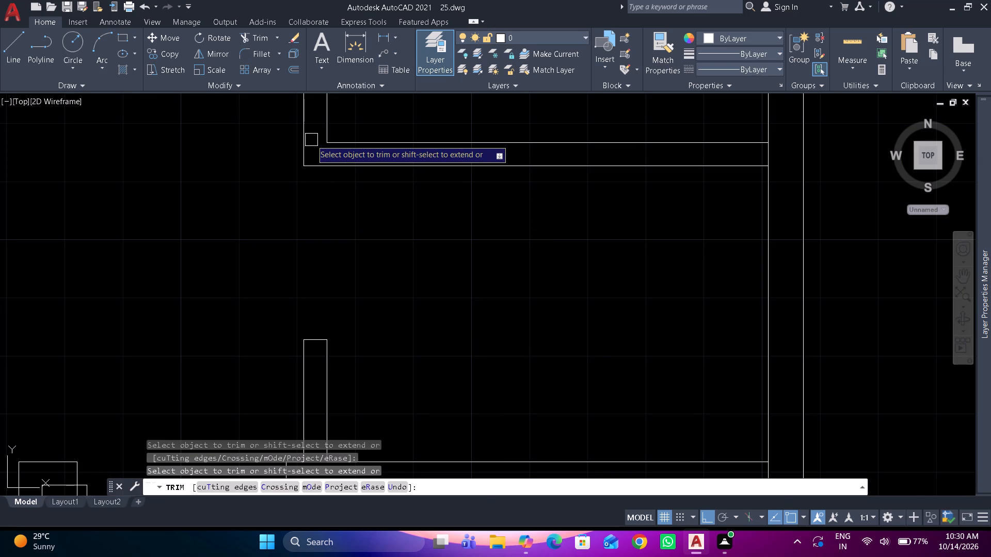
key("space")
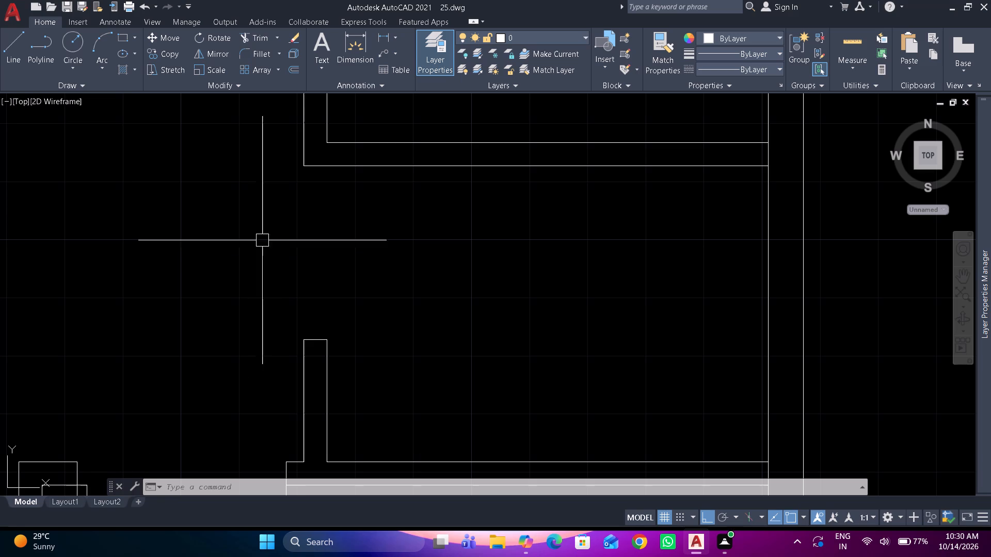
Mirror the northern small west room's door about a vertical line in the hall, keeping the original.
scroll(282, 225, "down", 1)
middle_click_drag(282, 225, 320, 212)
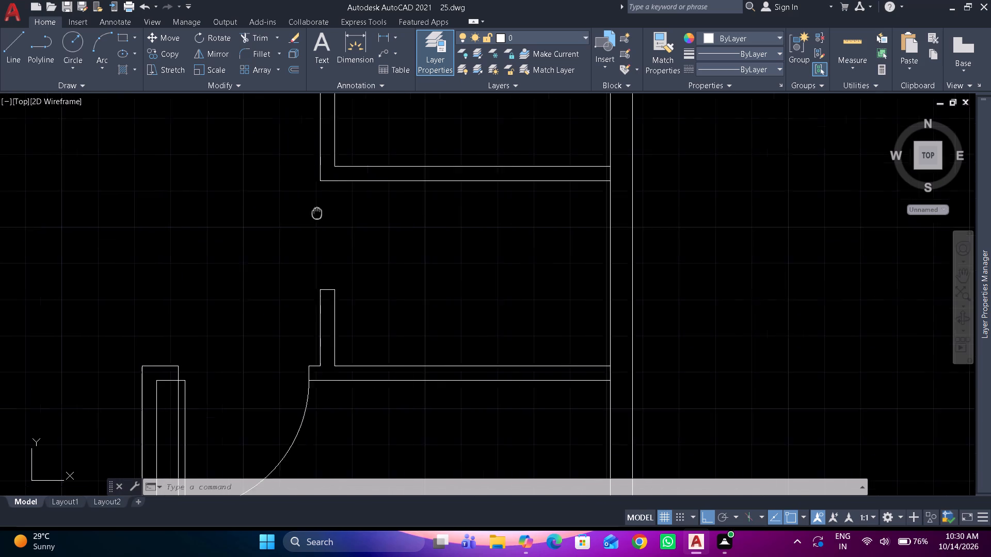
middle_click_drag(320, 212, 330, 207)
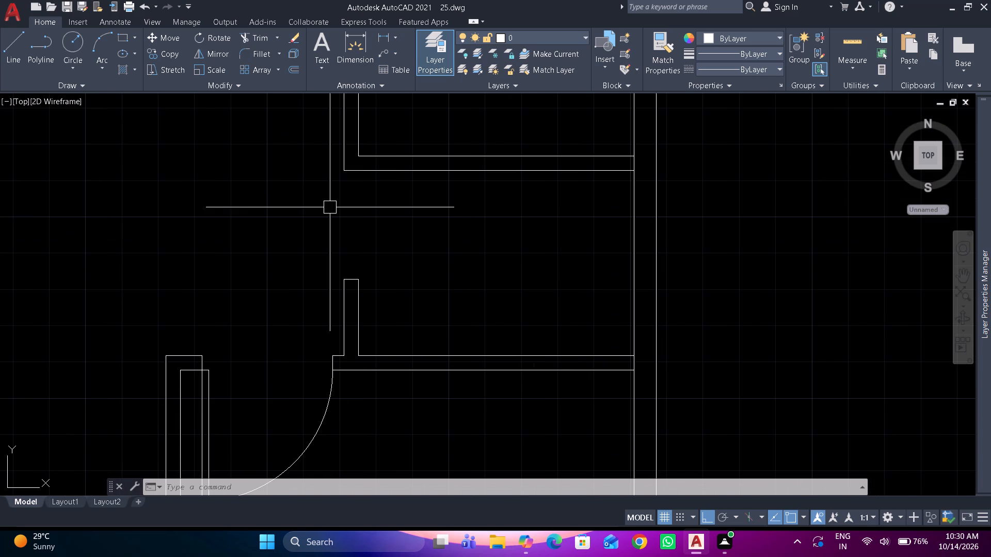
scroll(330, 207, "down", 1)
middle_click_drag(332, 209, 444, 230)
scroll(332, 209, "down", 1)
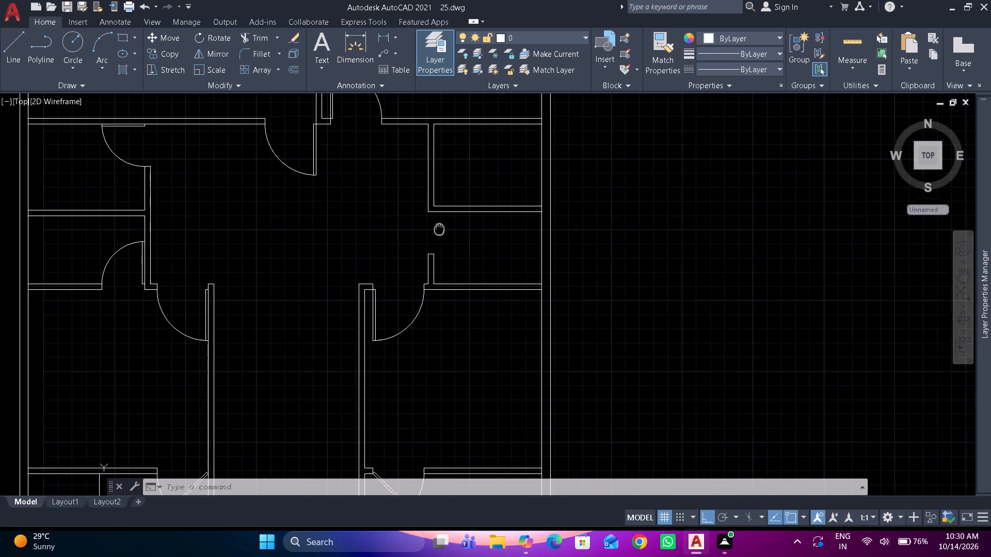
middle_click_drag(444, 230, 449, 229)
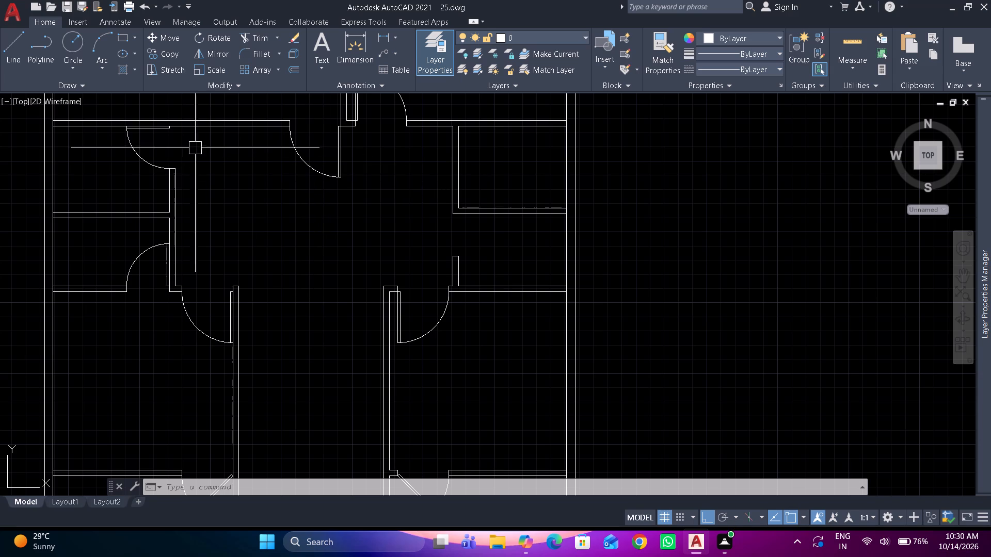
left_click(144, 153)
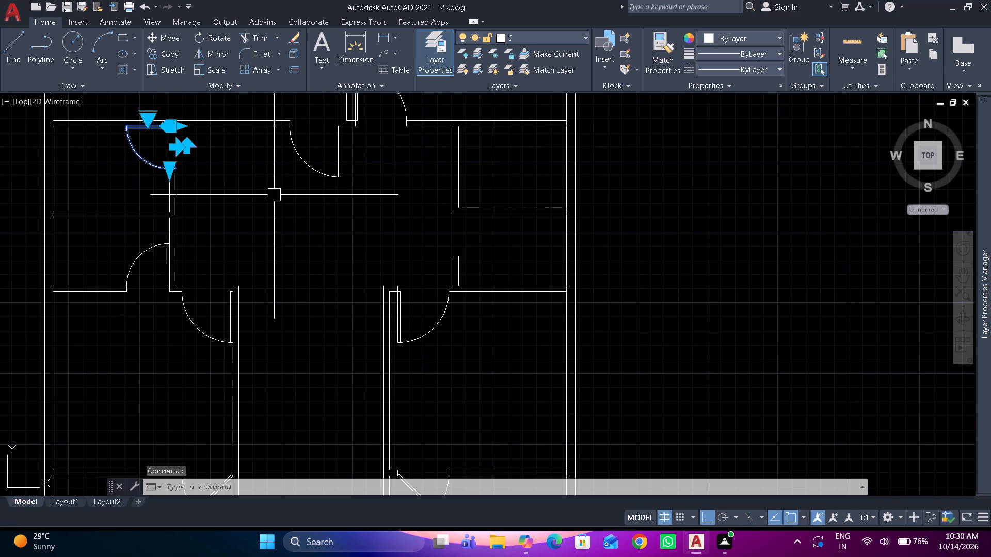
scroll(285, 177, "up", 1)
middle_click_drag(198, 165, 269, 235)
key("m")
key("i")
key("space")
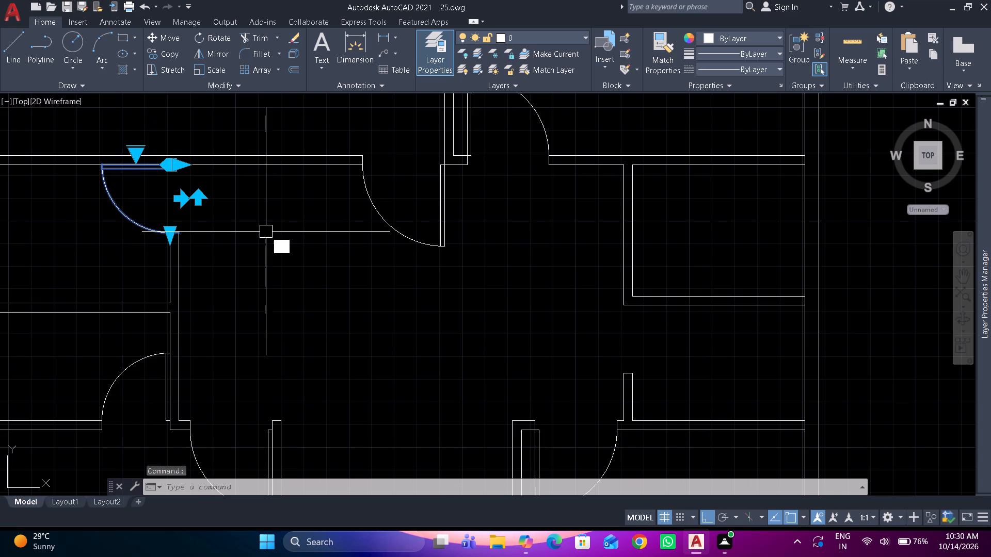
left_click(233, 214)
left_click(233, 242)
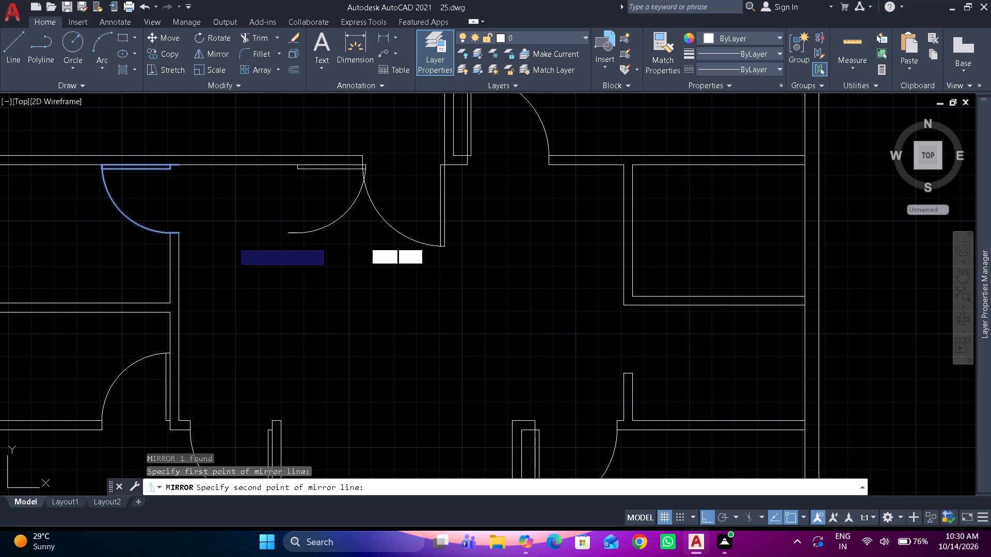
key("space")
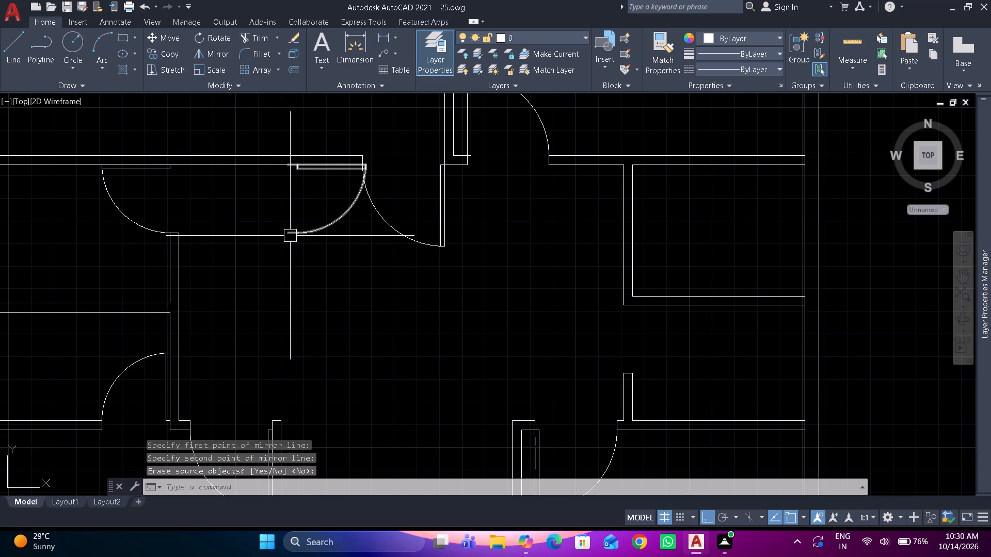
Move the mirrored door into the southeast room's opening, its lower west end on the partition stub's upper west corner.
left_click(289, 236)
type("m")
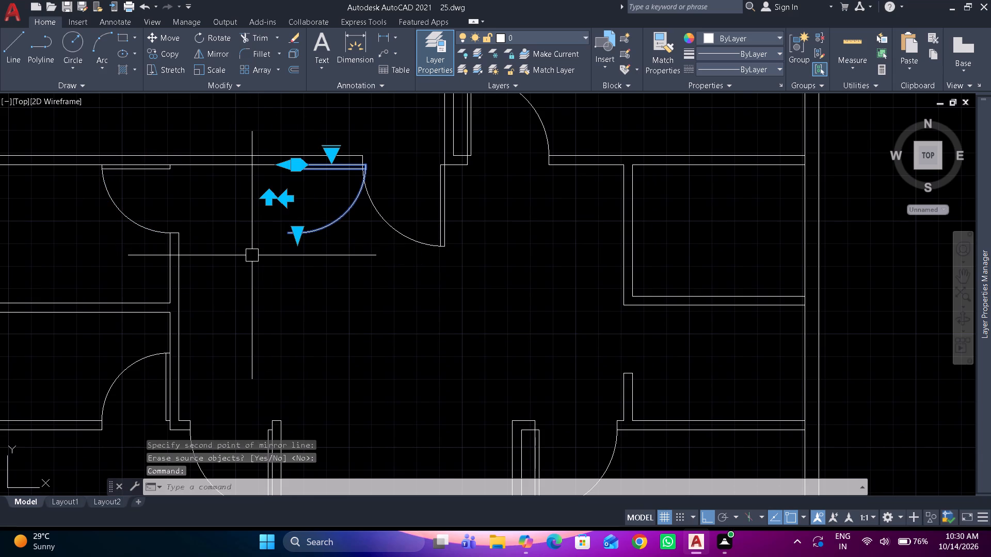
key("space")
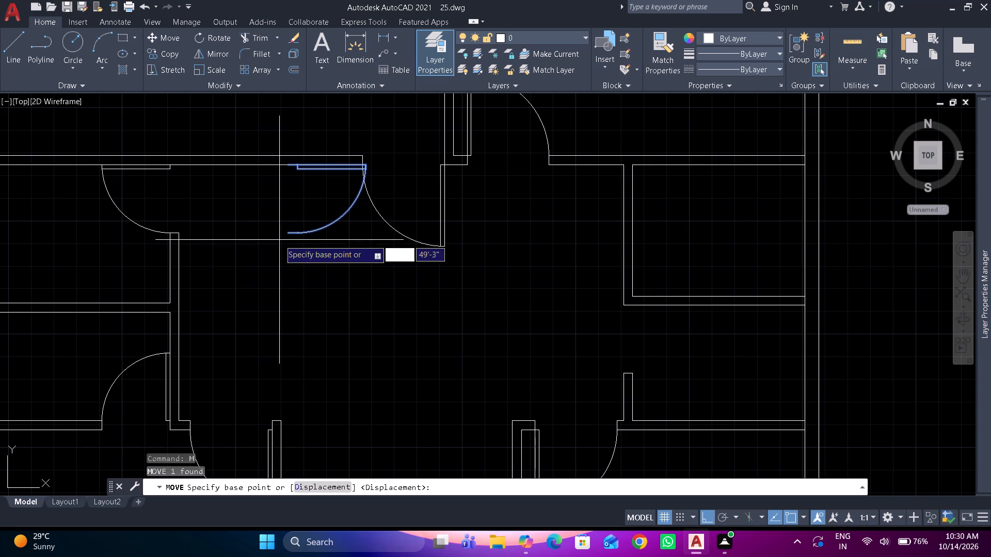
left_click(287, 235)
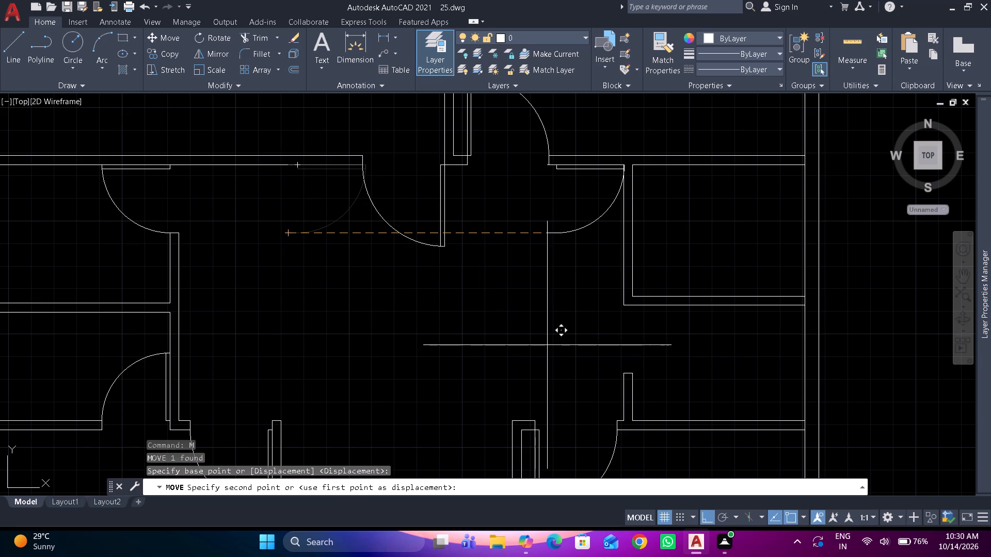
left_click(622, 377)
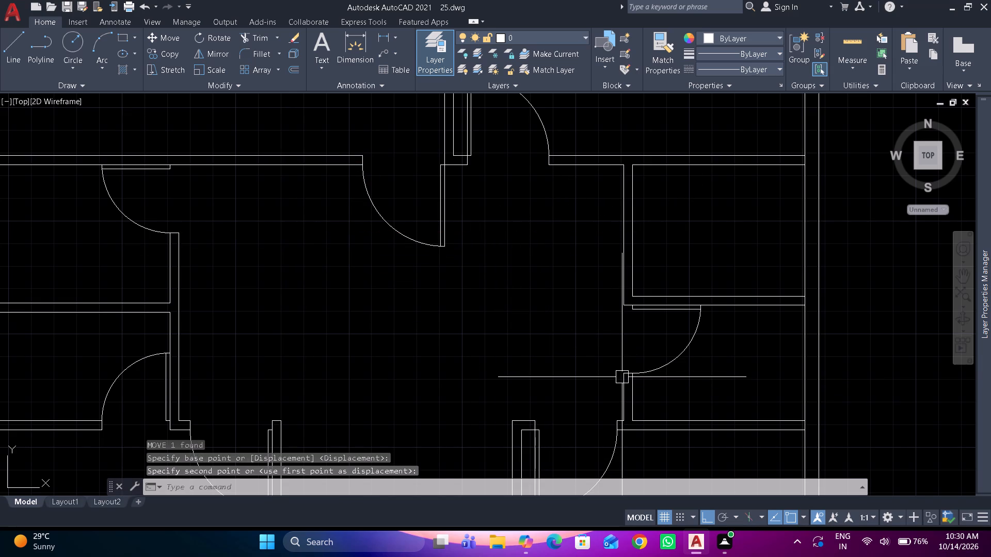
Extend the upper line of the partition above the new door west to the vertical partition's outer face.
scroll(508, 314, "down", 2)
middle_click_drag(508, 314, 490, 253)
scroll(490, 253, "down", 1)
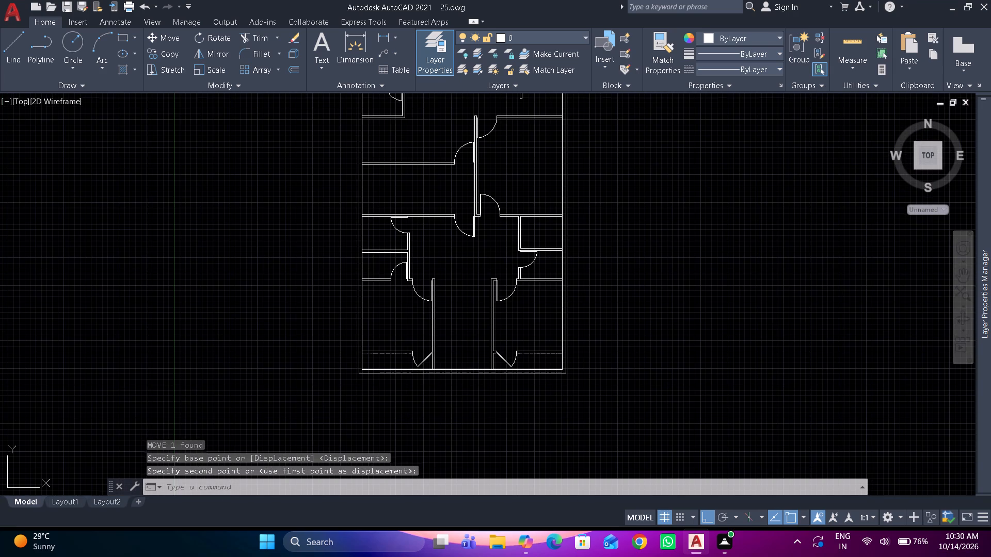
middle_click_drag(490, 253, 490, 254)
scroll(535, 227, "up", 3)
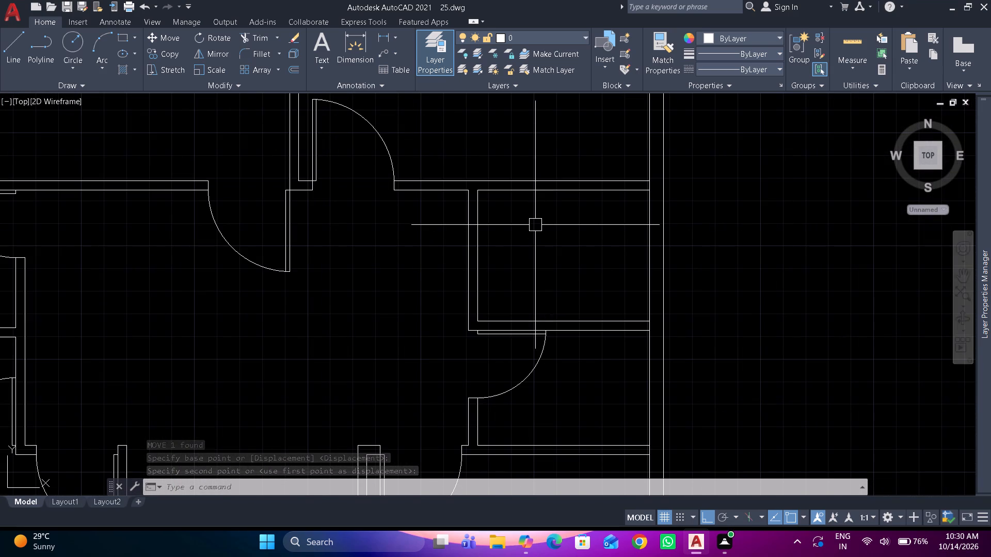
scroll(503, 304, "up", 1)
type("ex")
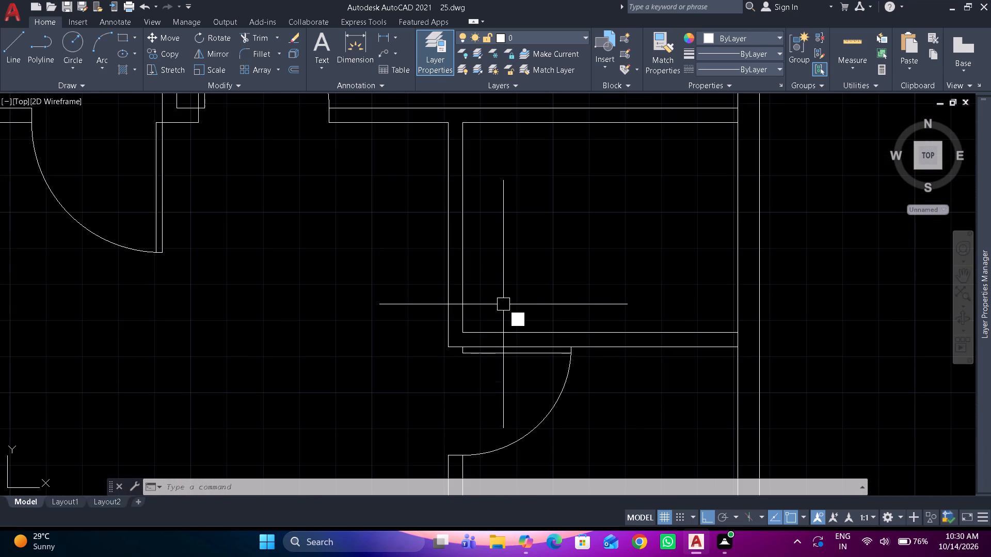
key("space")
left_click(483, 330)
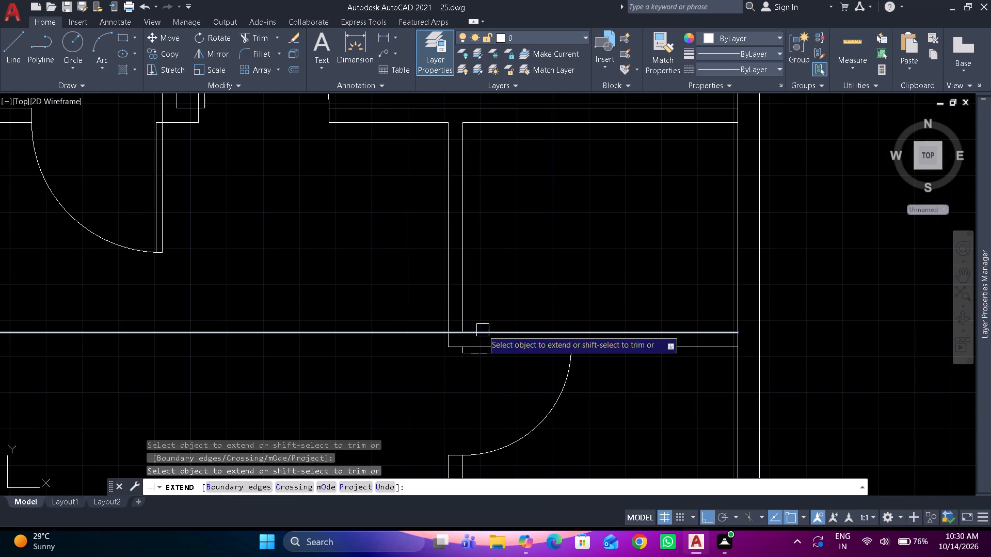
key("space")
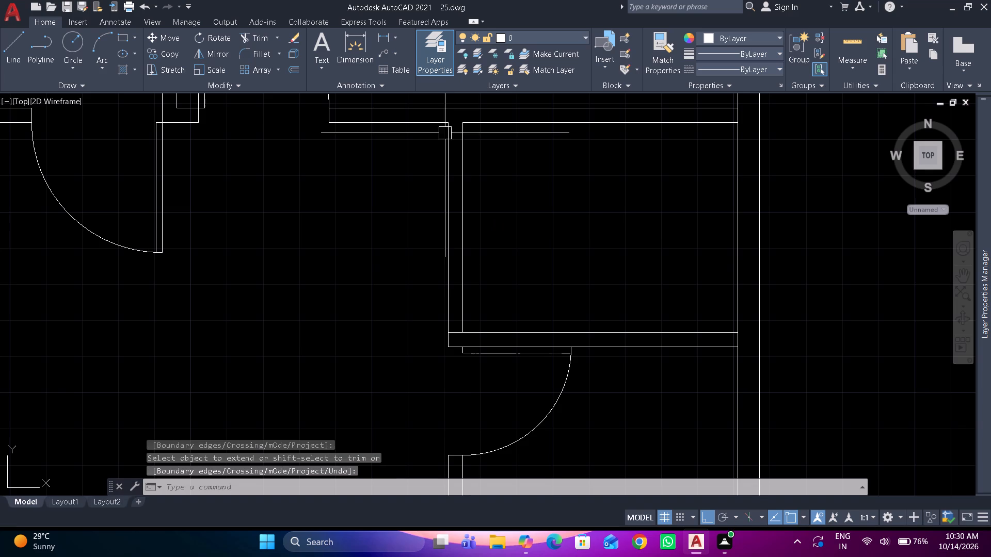
Join the two collinear line segments along the lower face of the wall north of the small east room.
left_click(521, 124)
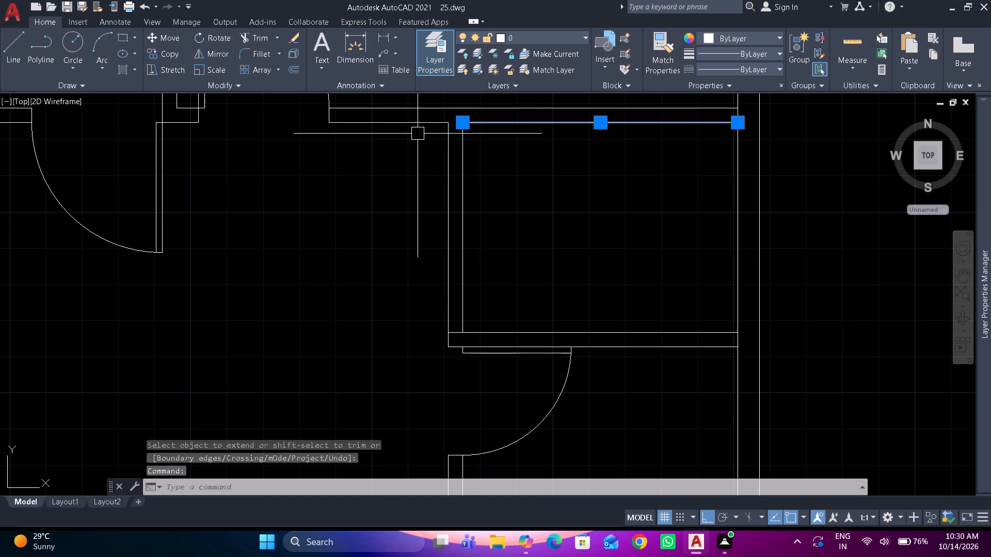
left_click(415, 128)
type("j")
key("space")
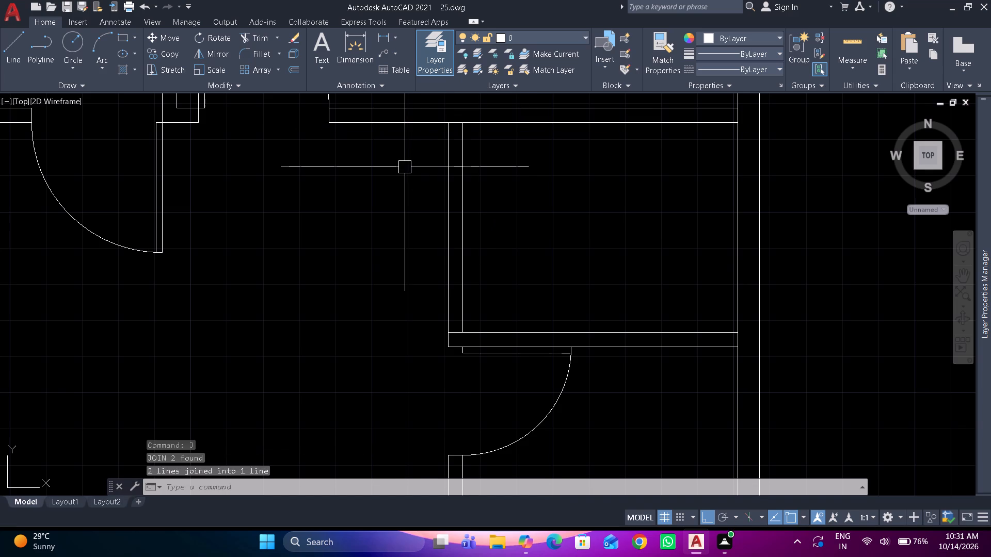
Trim away both lines of the small east room's vertical west partition between the two horizontal walls.
type("tr")
key("space")
left_click_drag(522, 176, 311, 209)
key("space")
scroll(325, 215, "down", 3)
middle_click_drag(327, 217, 331, 219)
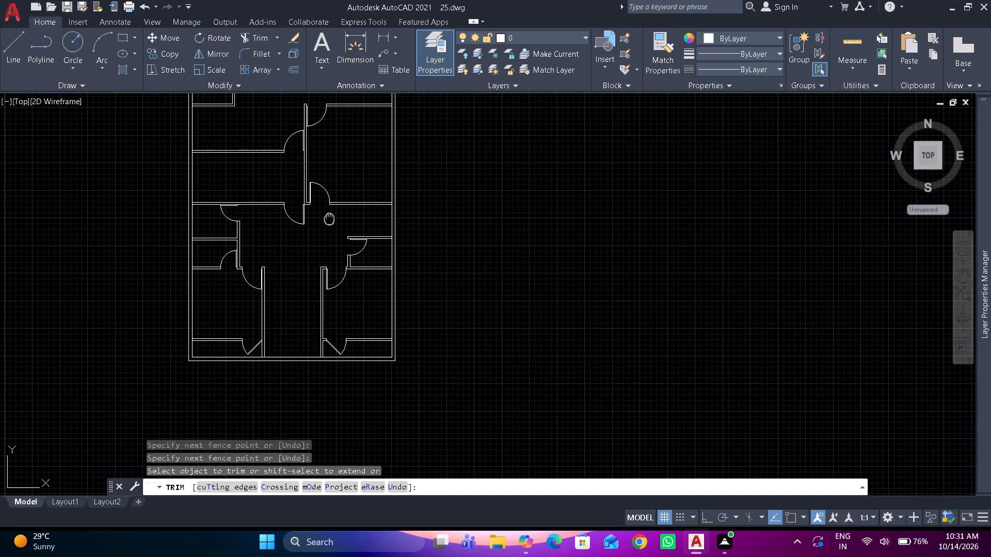
scroll(331, 219, "down", 2)
middle_click_drag(331, 219, 479, 296)
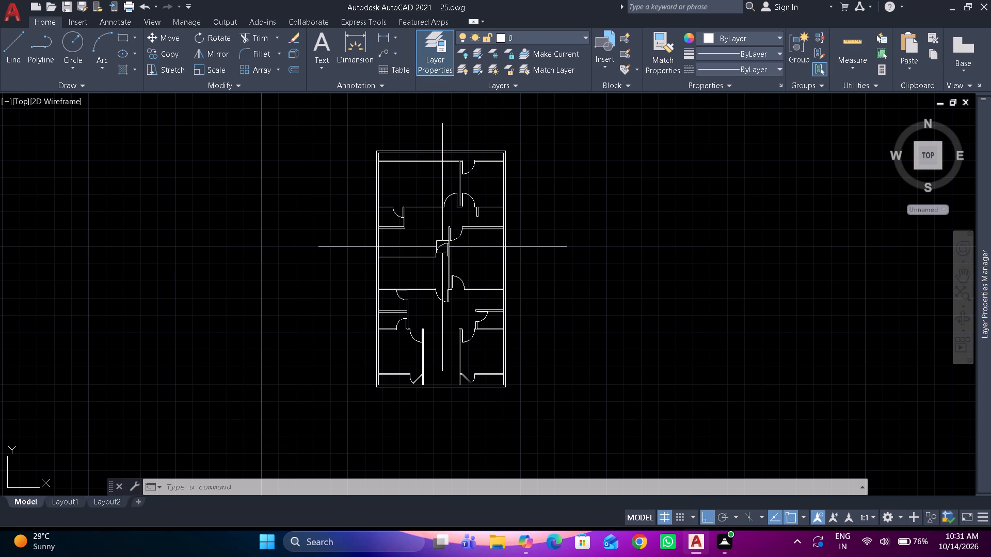
Offset the west outer wall's inner line 2' east into the building.
key("o")
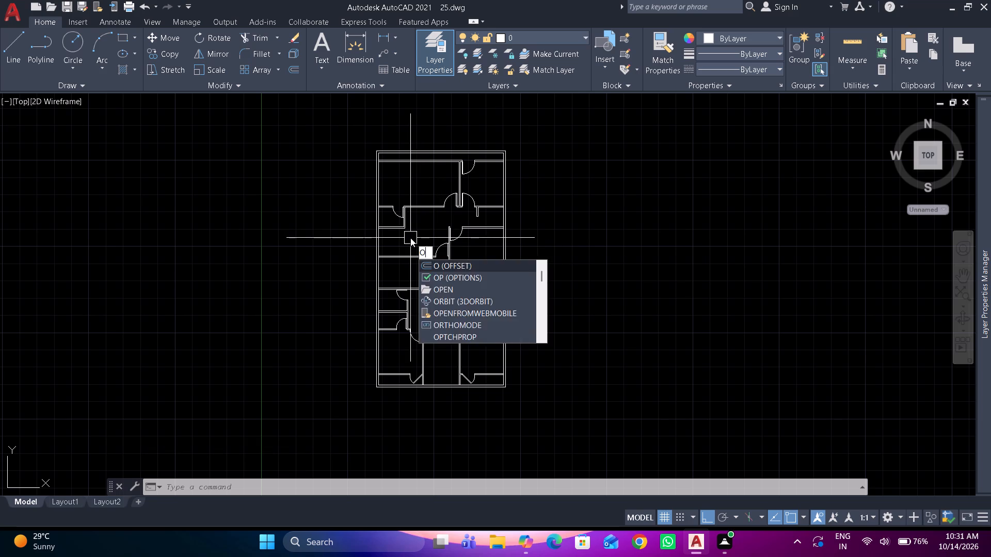
key("space")
type("2'")
key("space")
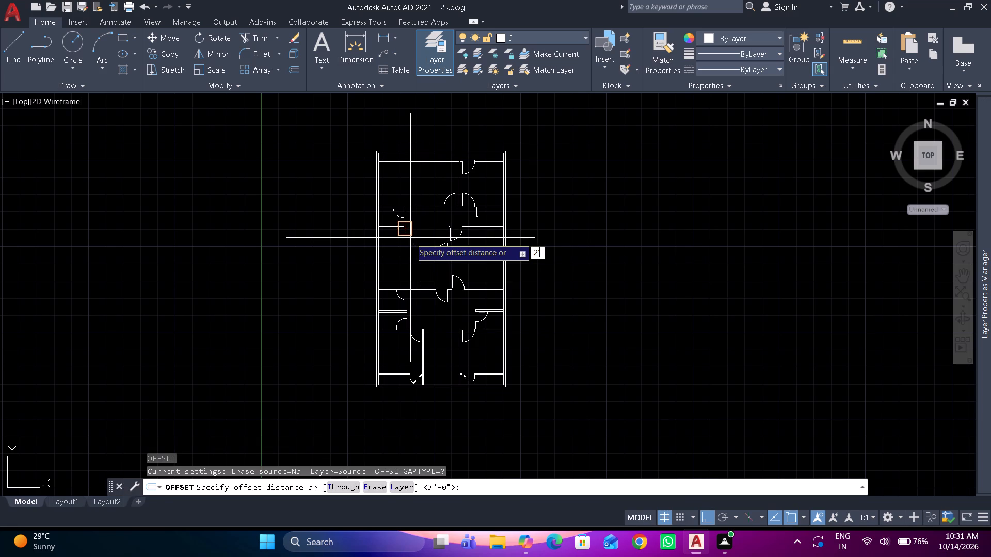
scroll(366, 175, "up", 4)
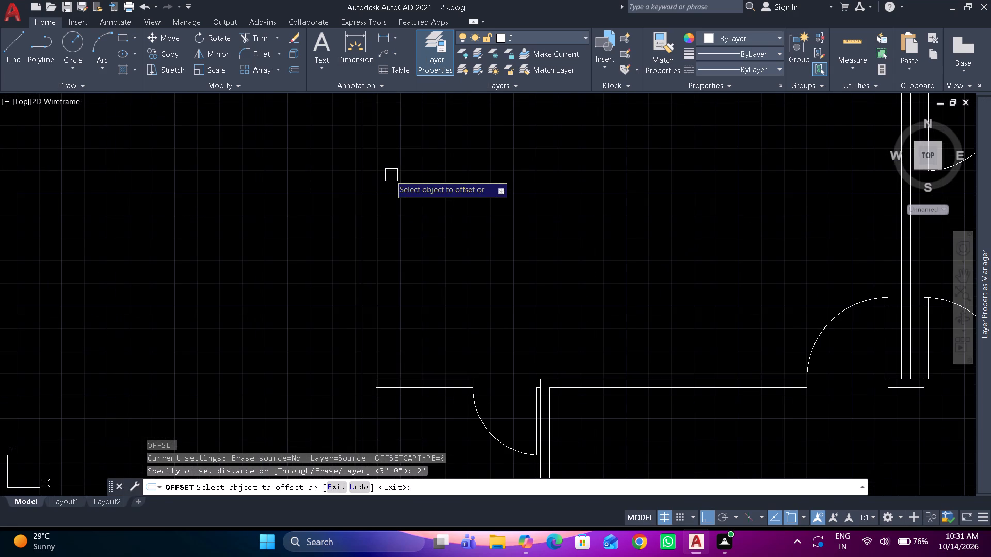
scroll(385, 177, "down", 1)
middle_click_drag(385, 177, 385, 214)
left_click_drag(380, 207, 389, 207)
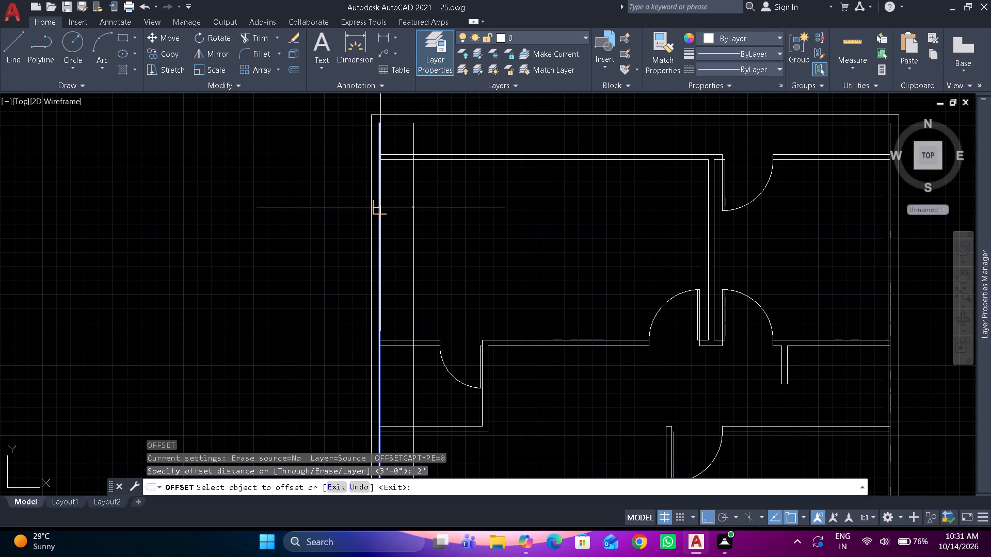
left_click(453, 204)
key("space")
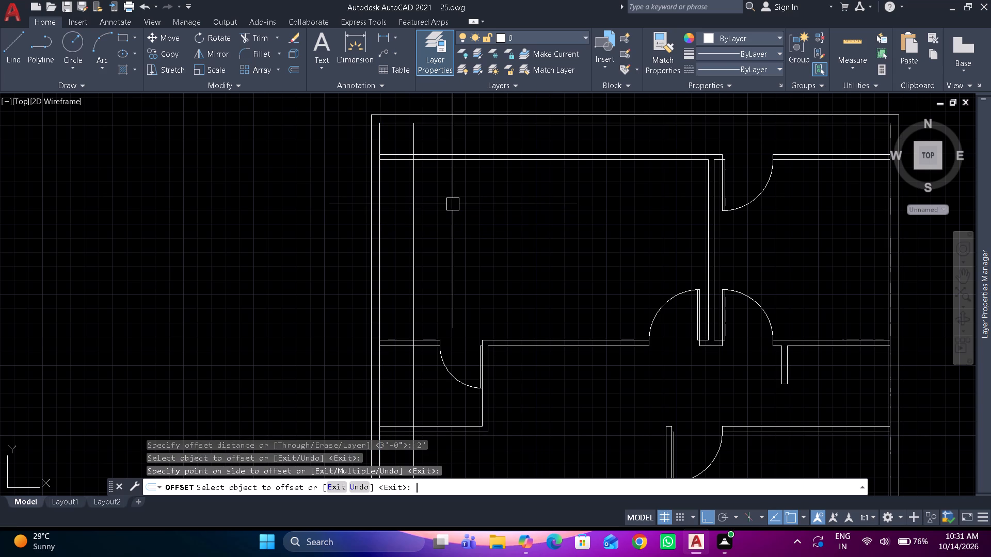
Trim the 2' offset line so it runs only between the north and south walls of the northwest room.
type("tr")
key("space")
scroll(433, 173, "up", 3)
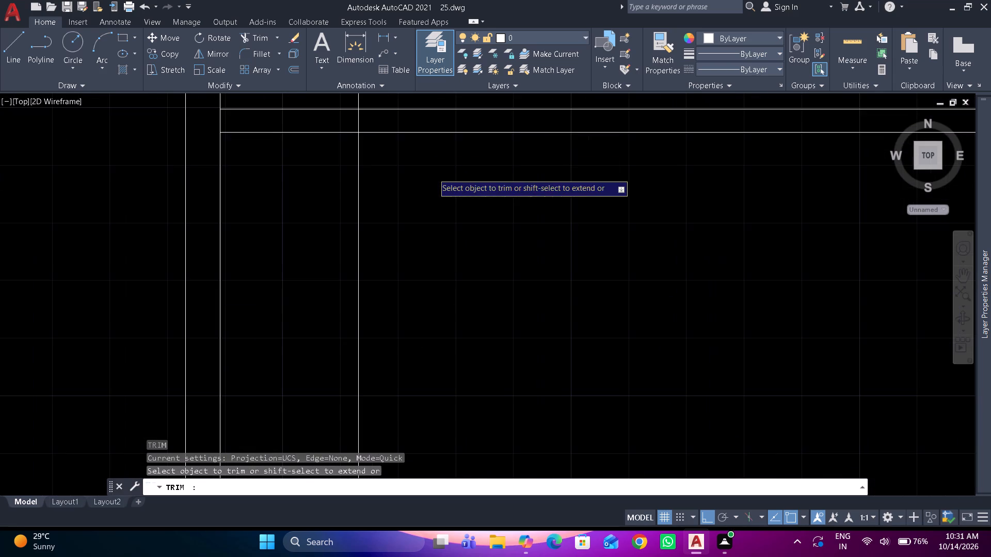
middle_click_drag(419, 146, 436, 222)
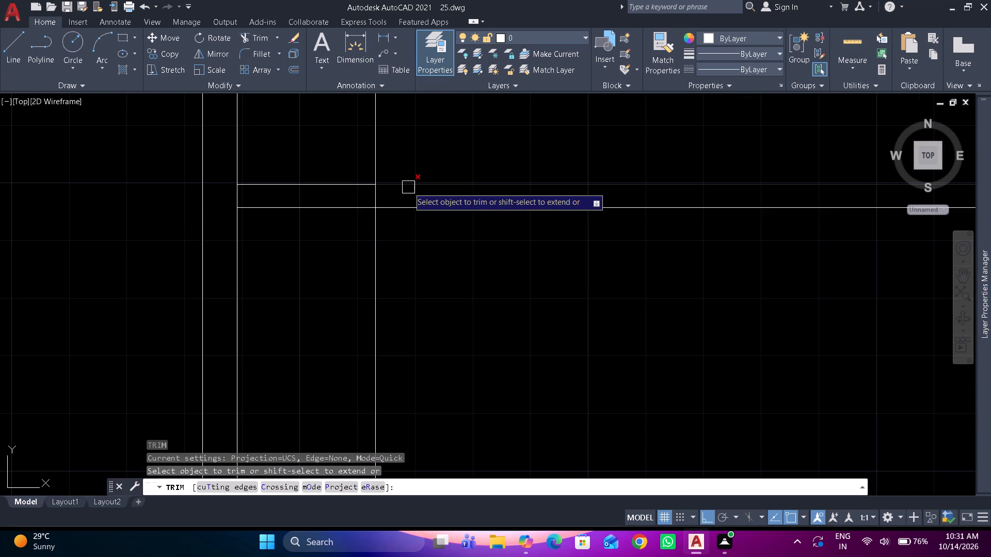
left_click(380, 151)
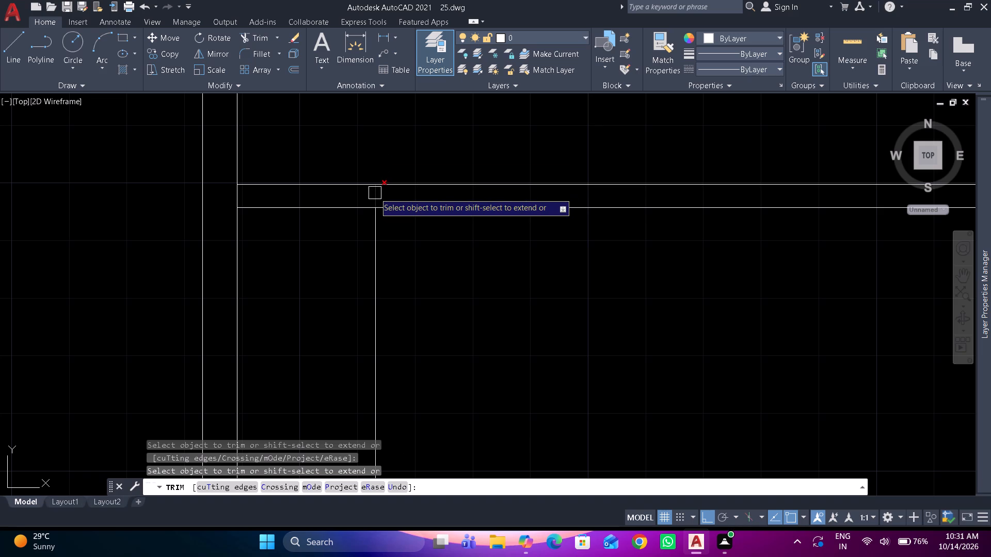
left_click(375, 193)
scroll(397, 150, "down", 2)
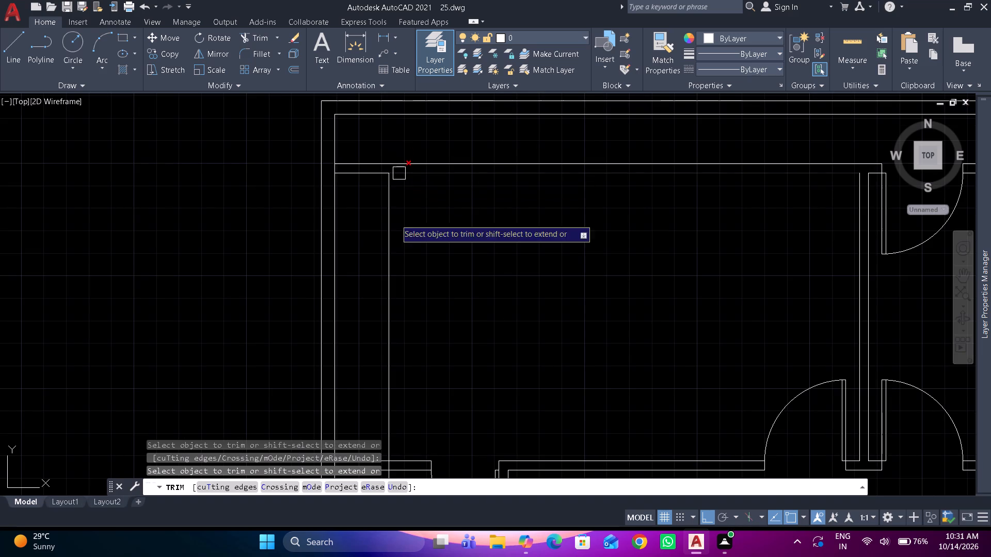
middle_click_drag(452, 404, 441, 339)
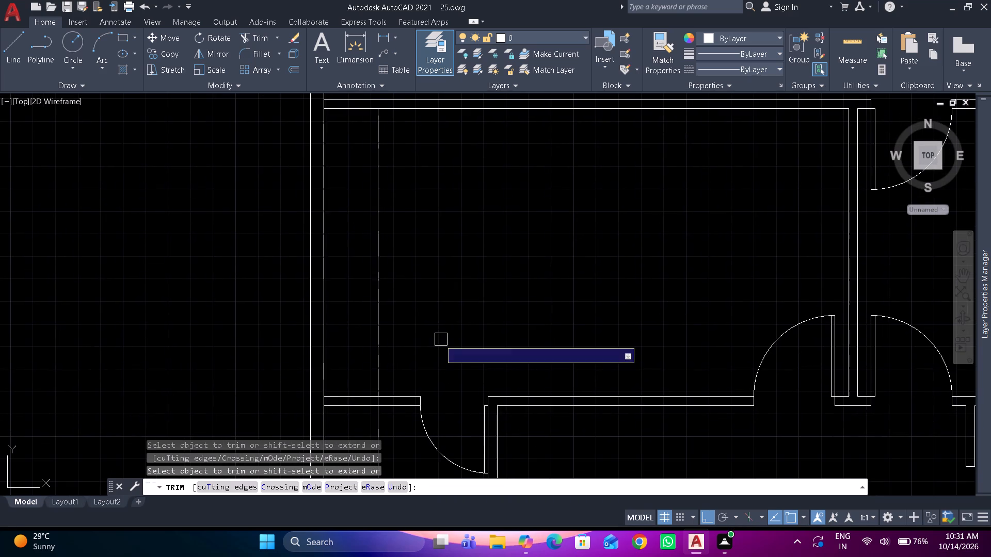
scroll(402, 401, "up", 2)
left_click(343, 419)
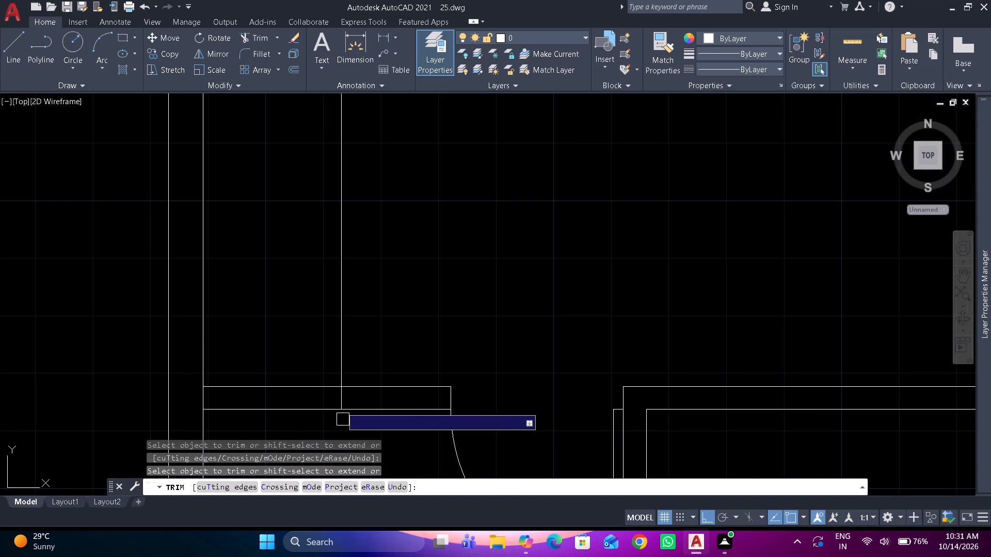
left_click(342, 399)
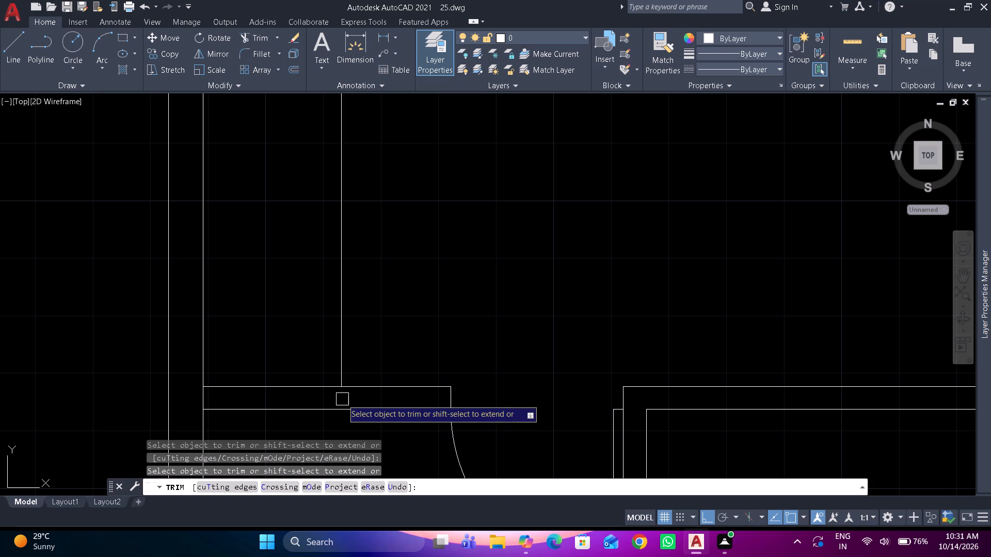
key("space")
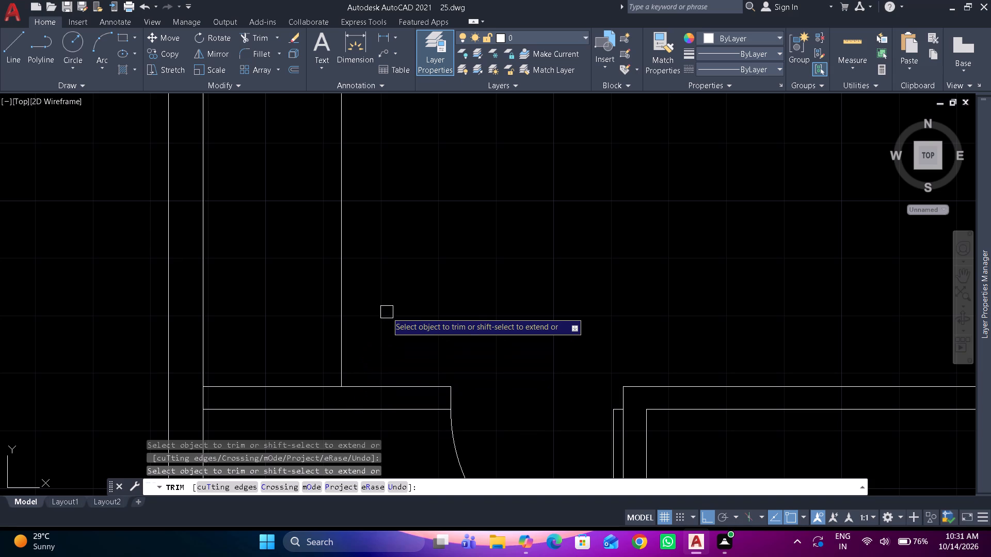
Extend the offset line's north end through the northwest room's north wall to its outer face.
scroll(387, 296, "down", 1)
middle_click_drag(387, 313, 387, 347)
scroll(387, 332, "down", 1)
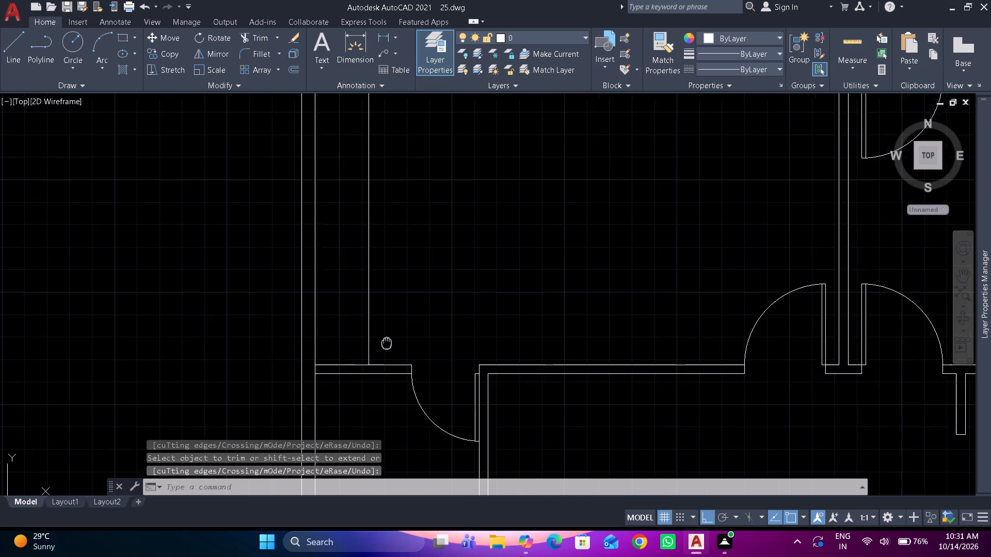
middle_click_drag(387, 347, 387, 450)
scroll(380, 204, "up", 2)
middle_click_drag(380, 204, 380, 208)
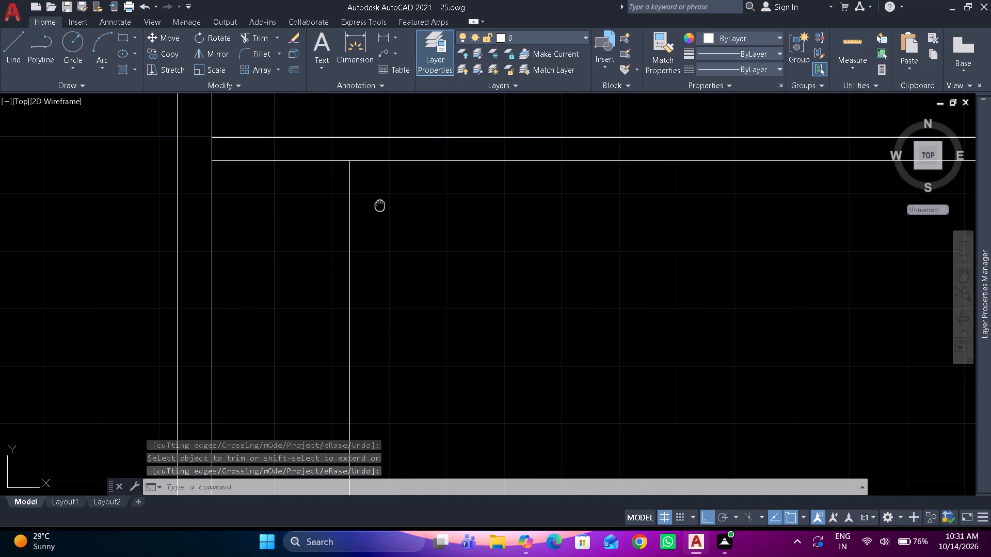
middle_click_drag(380, 208, 377, 353)
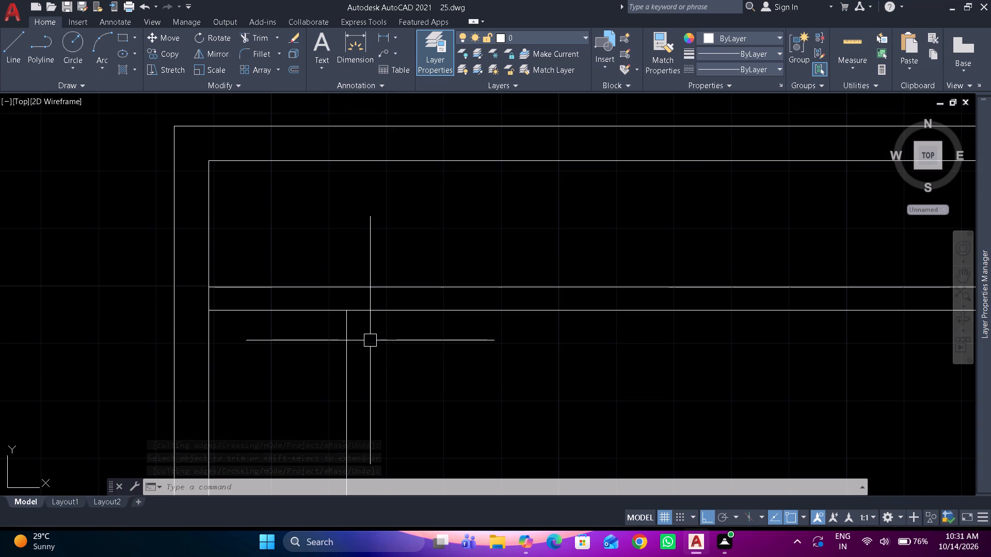
type("ex")
key("space")
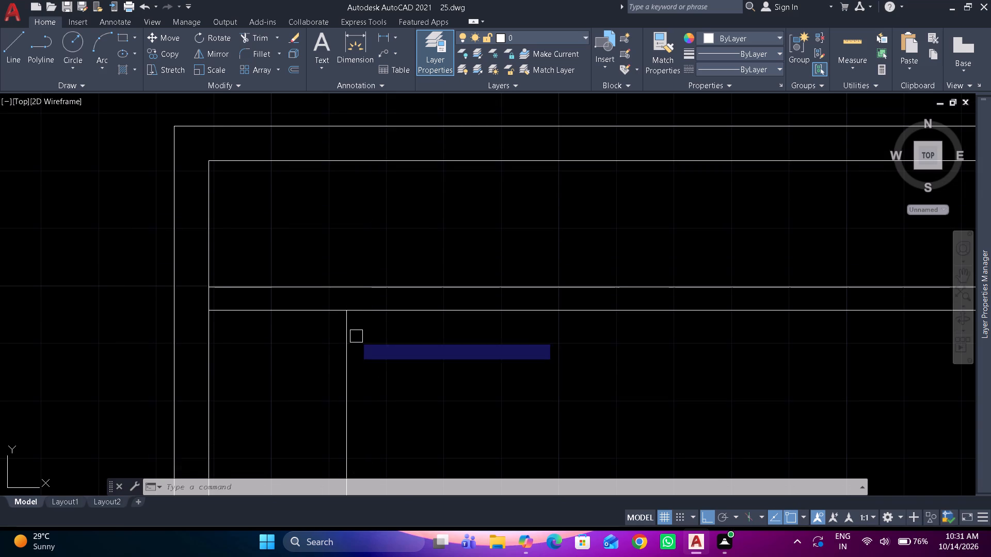
left_click(350, 332)
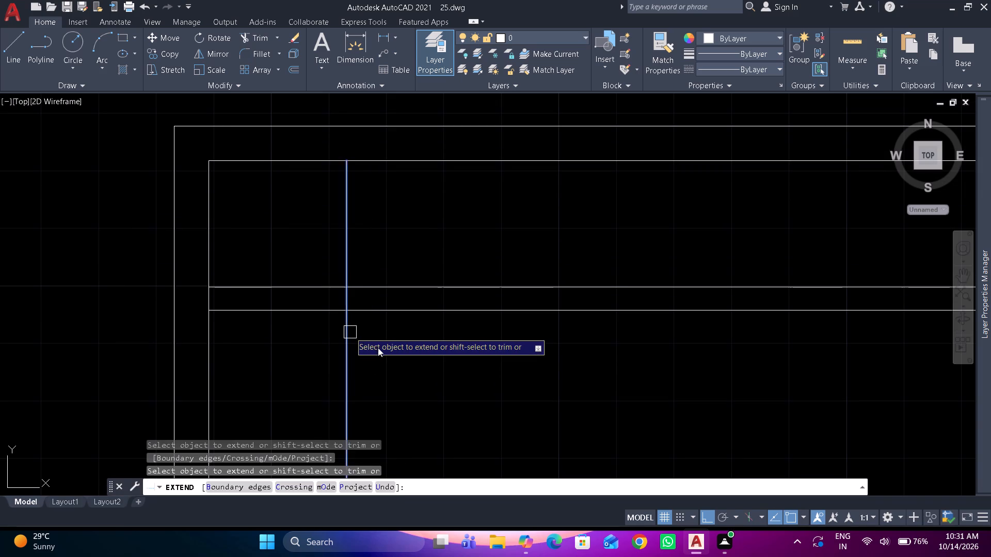
key("space")
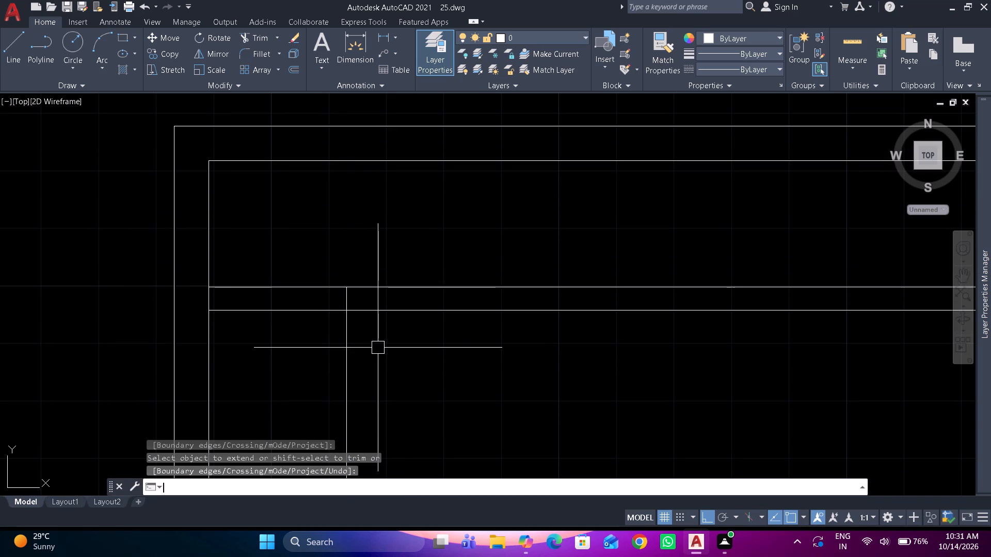
Offset the extended vertical line 2'6" east to mark the door width in the northwest room's north wall.
type("o 2'6\"")
key("space")
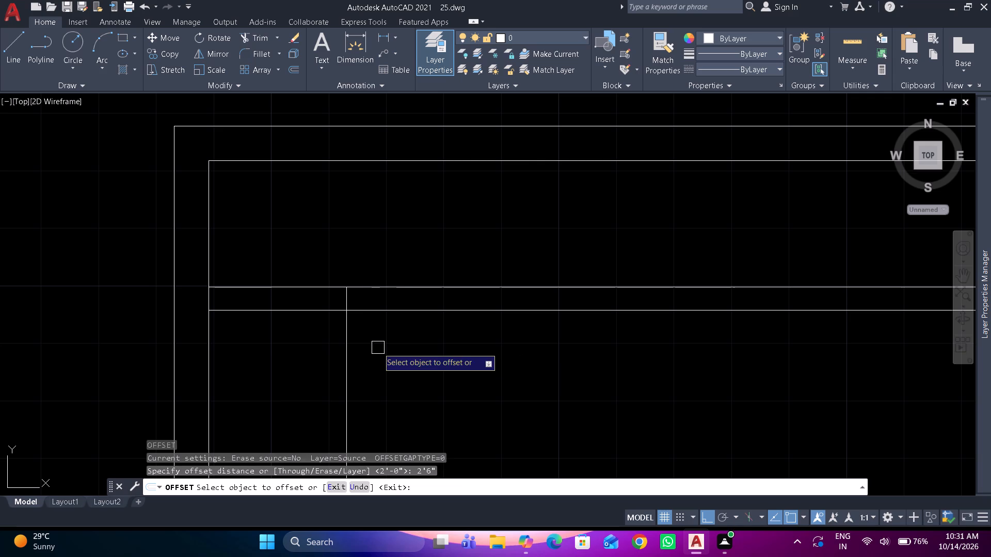
left_click(350, 337)
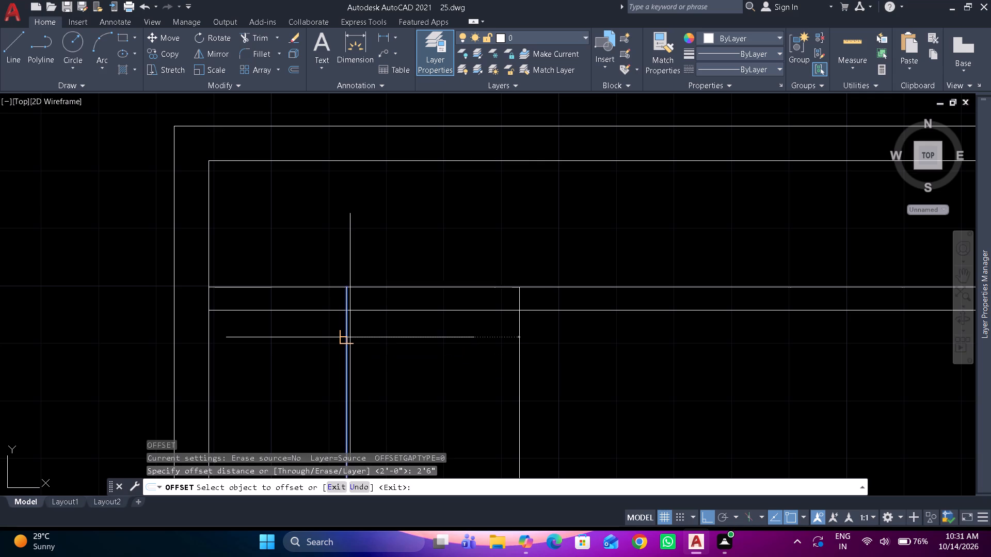
left_click(430, 356)
key("space")
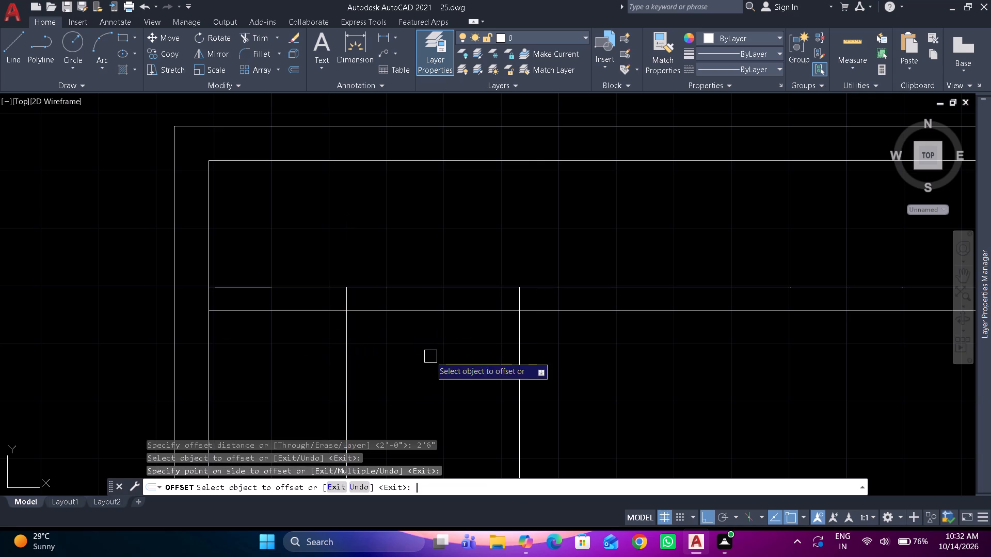
Trim the wall lines between the two vertical lines and the east line below the wall to open the doorway.
type("tr")
key("space")
left_click_drag(549, 368, 535, 367)
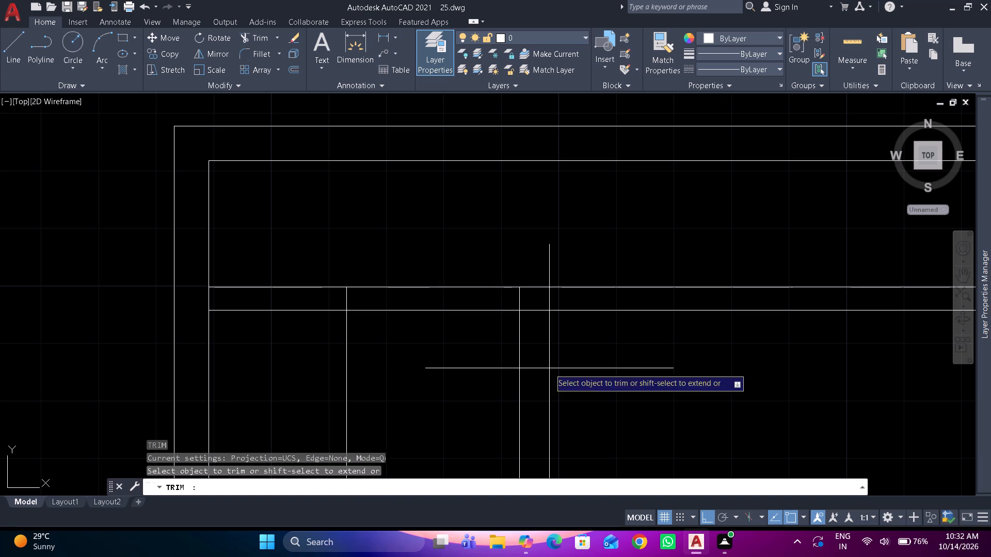
left_click_drag(535, 367, 453, 261)
key("space")
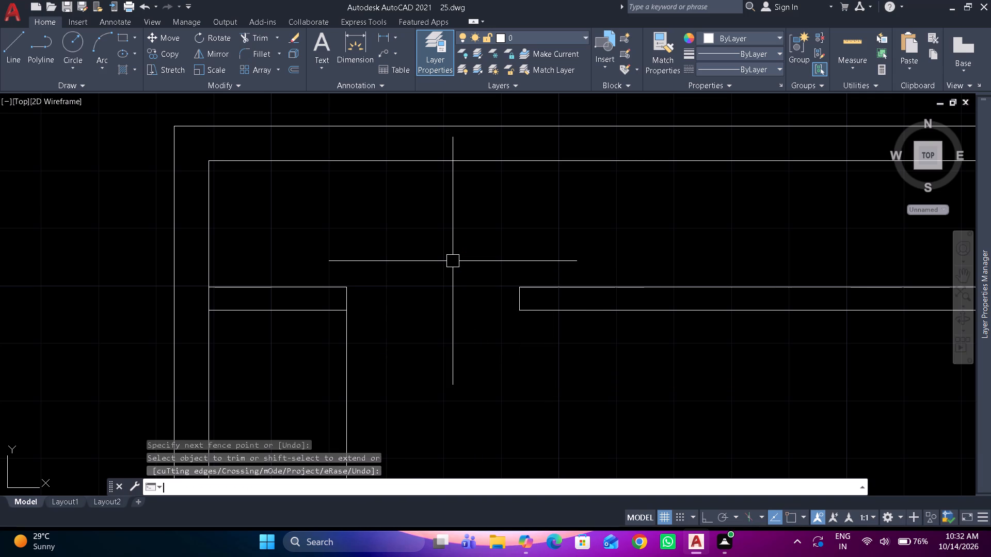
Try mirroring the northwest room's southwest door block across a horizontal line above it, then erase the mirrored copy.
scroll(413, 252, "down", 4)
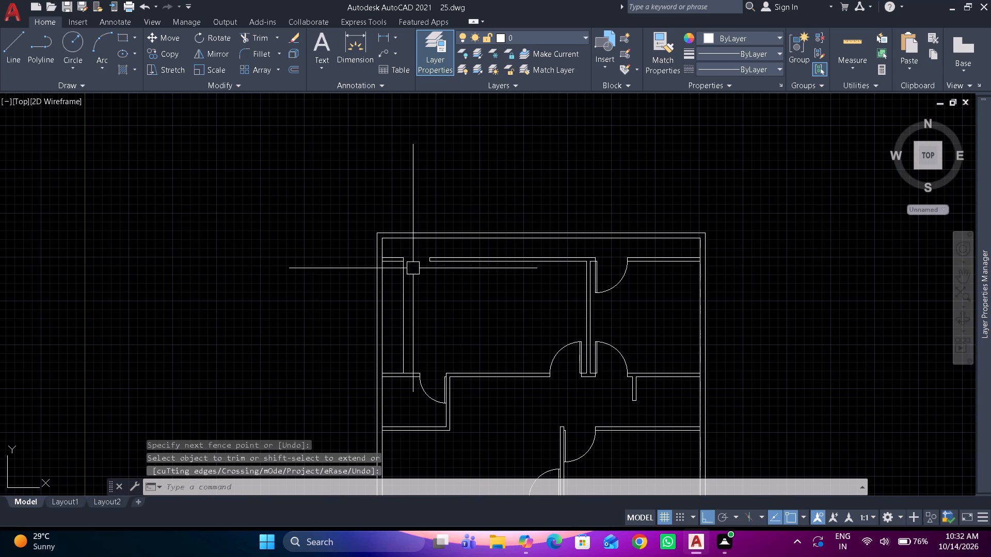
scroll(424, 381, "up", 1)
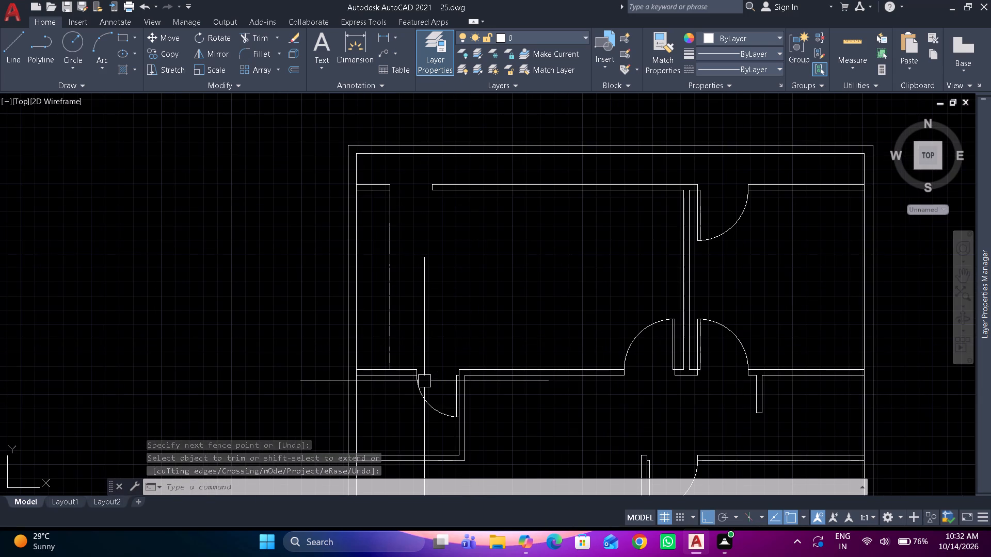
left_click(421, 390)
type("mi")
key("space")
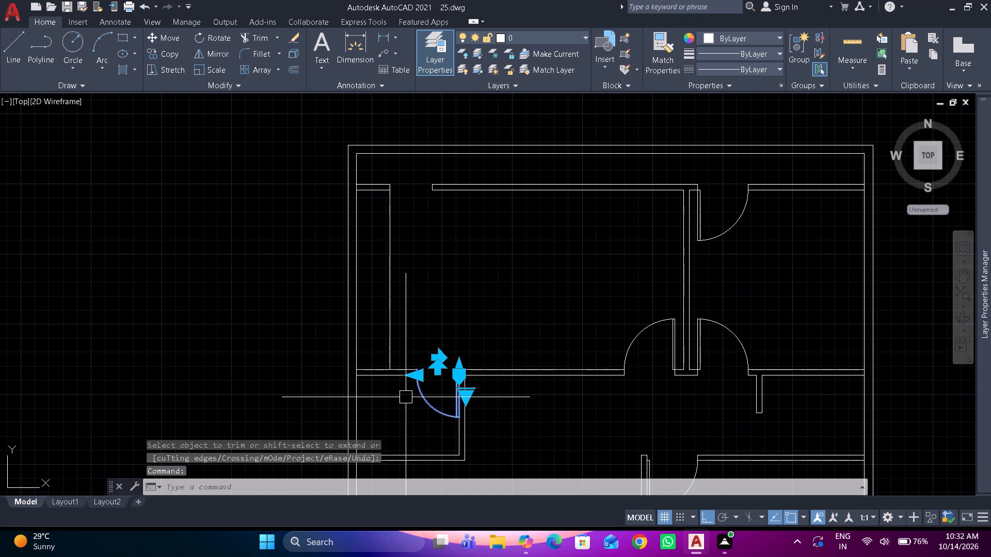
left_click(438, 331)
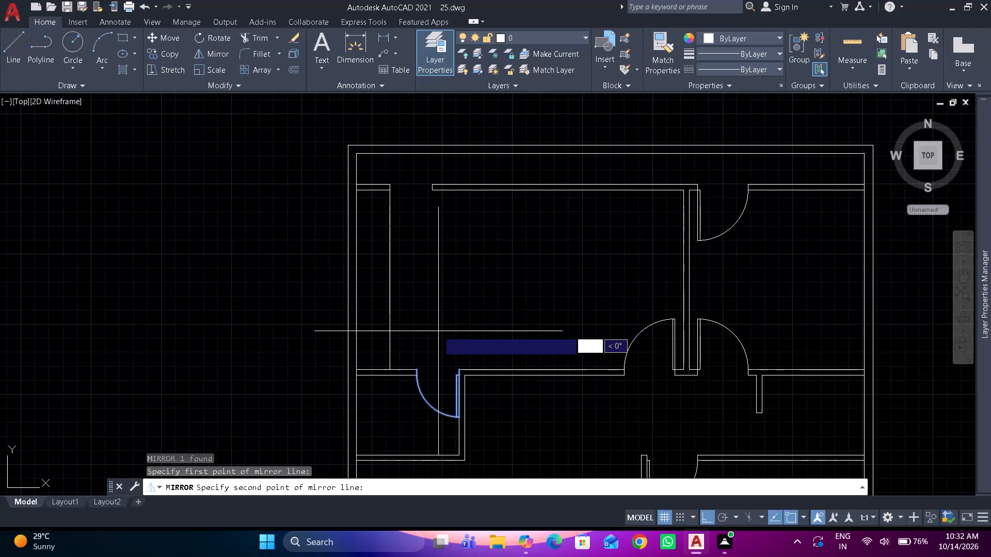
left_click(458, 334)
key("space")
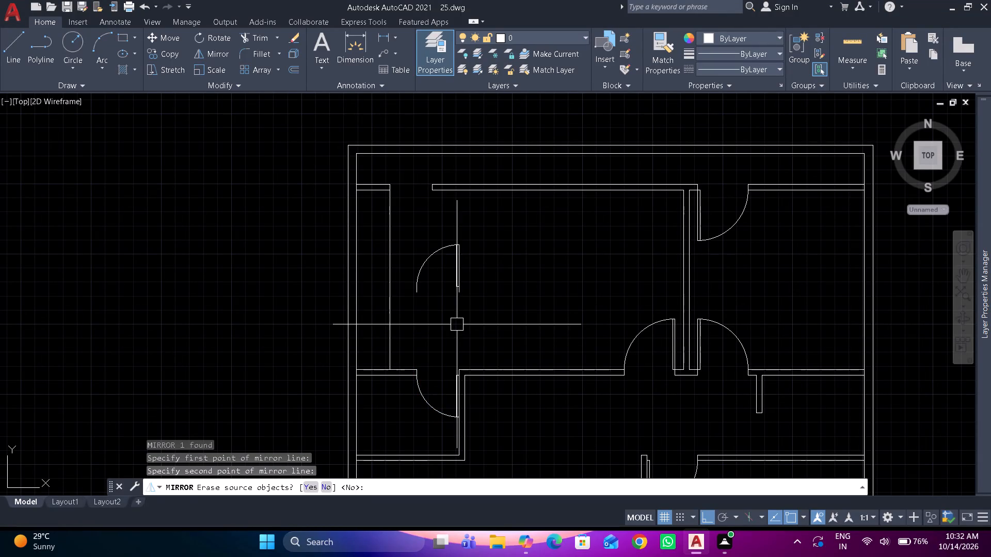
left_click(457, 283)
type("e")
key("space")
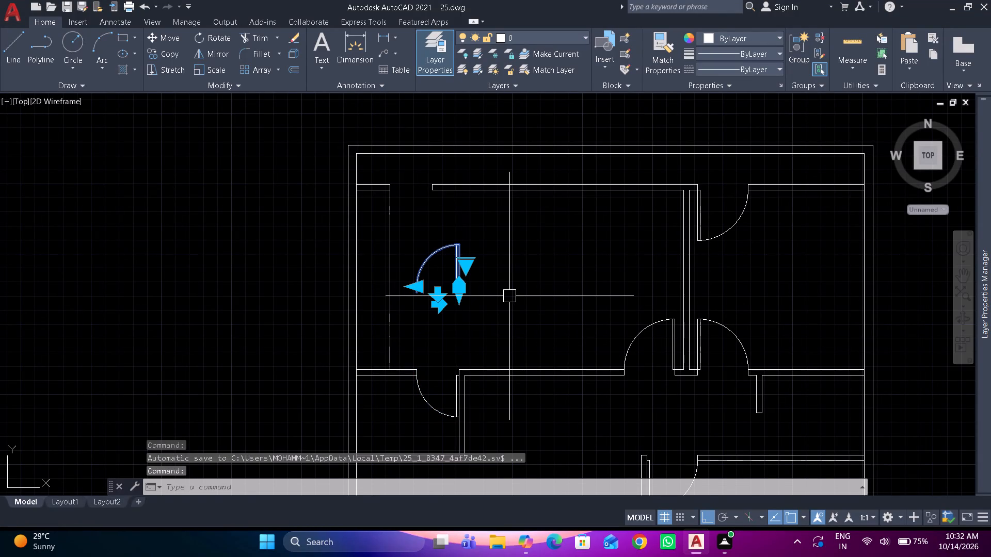
Mirror the northwest room's southwest door block about a vertical line through its opening, keeping the original.
left_click(434, 397)
type("mi")
key("space")
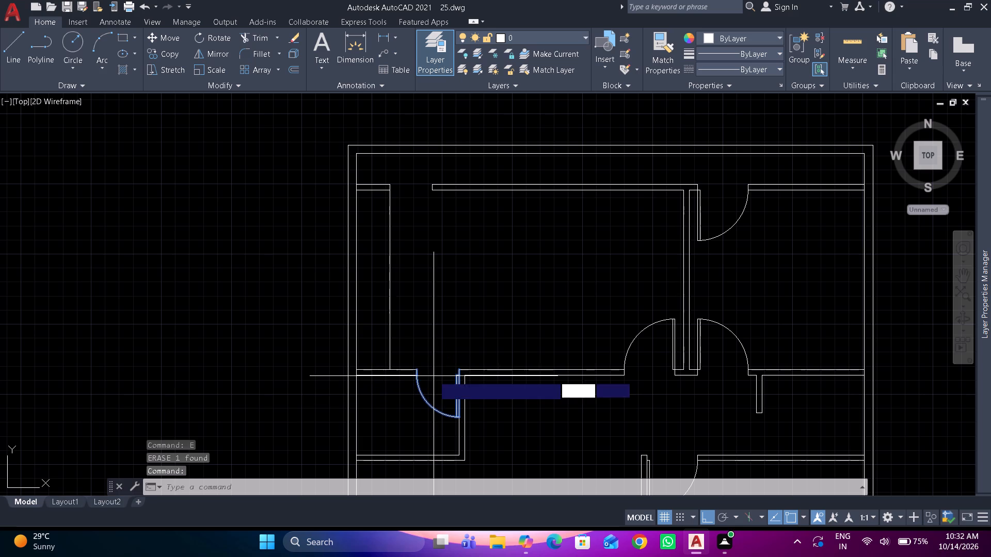
scroll(434, 376, "up", 1)
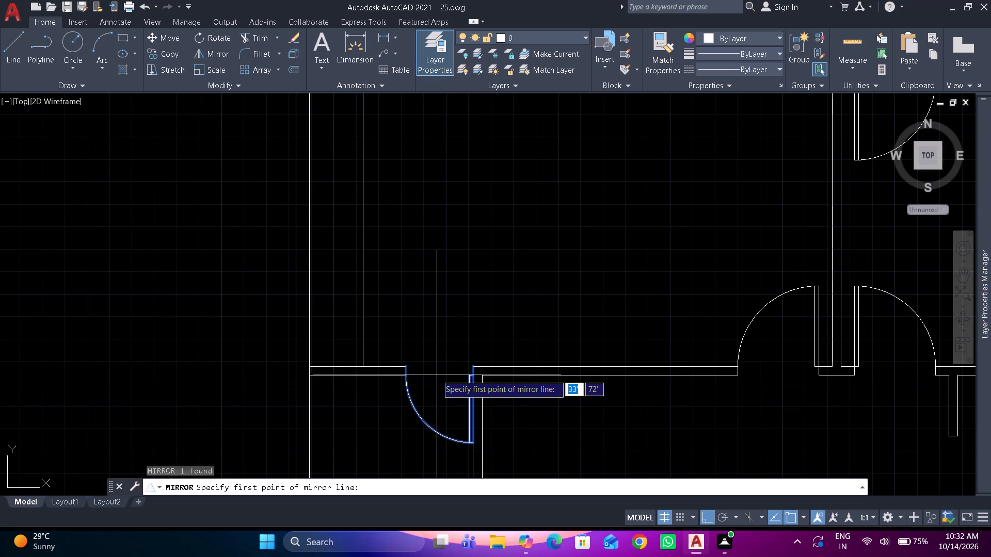
left_click(437, 374)
left_click(438, 296)
key("space")
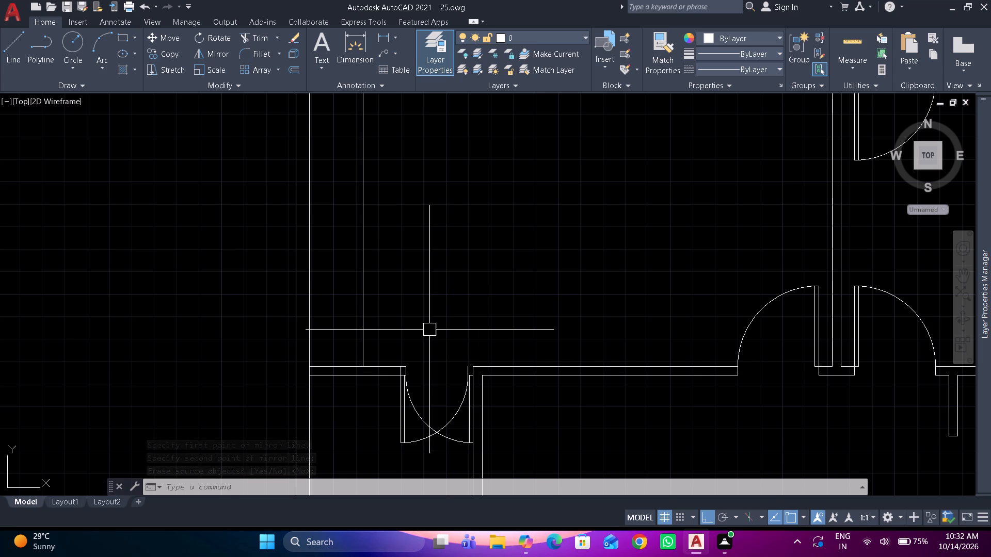
Move the mirrored door block from its arc's upper end to the east jamb's upper corner of the north wall opening.
left_click(401, 408)
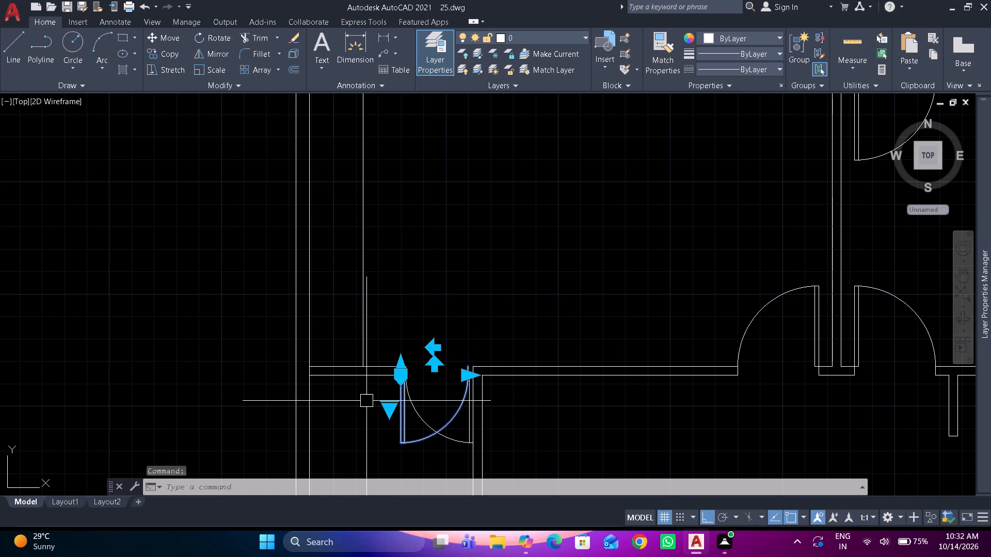
type("m")
key("space")
scroll(434, 390, "up", 3)
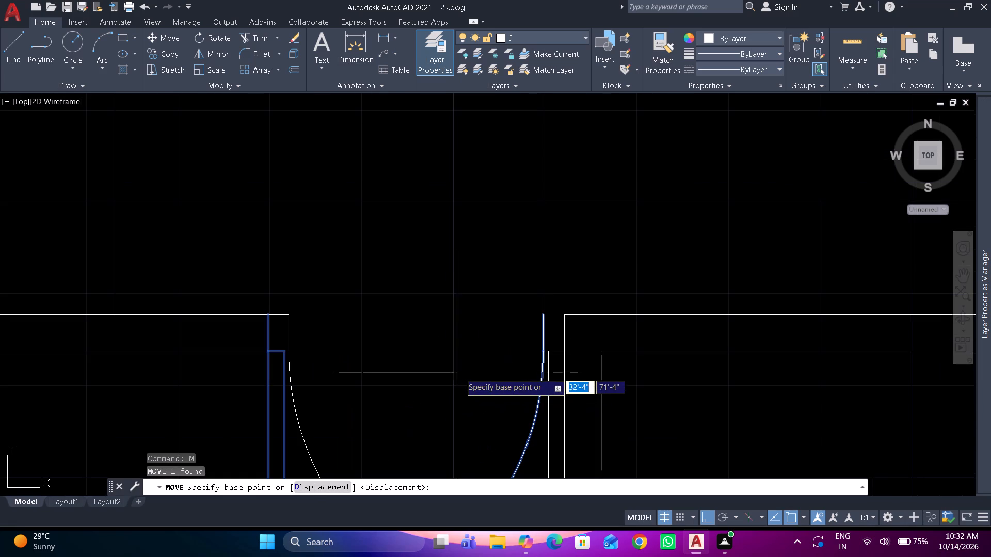
left_click(537, 315)
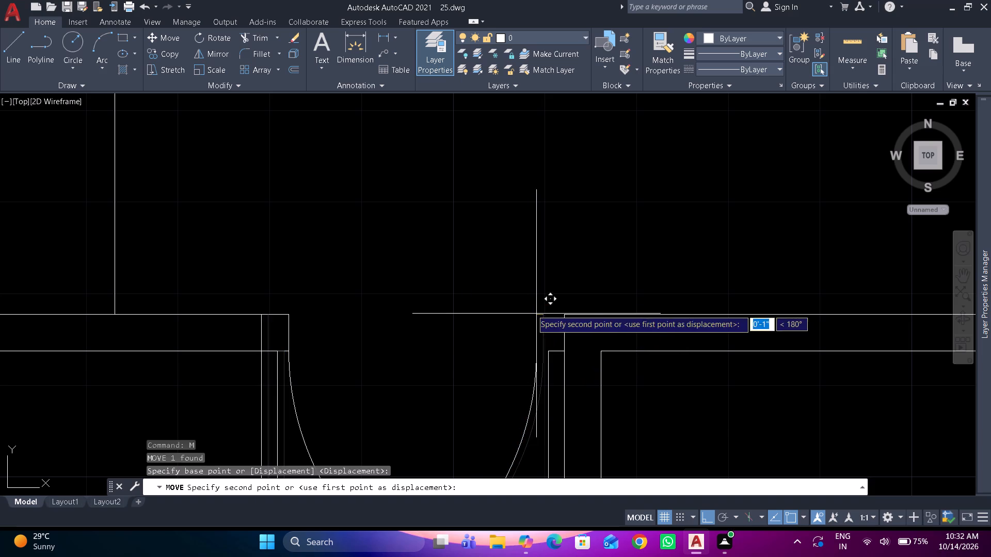
scroll(530, 309, "down", 6)
middle_click_drag(504, 202, 507, 286)
scroll(508, 219, "up", 3)
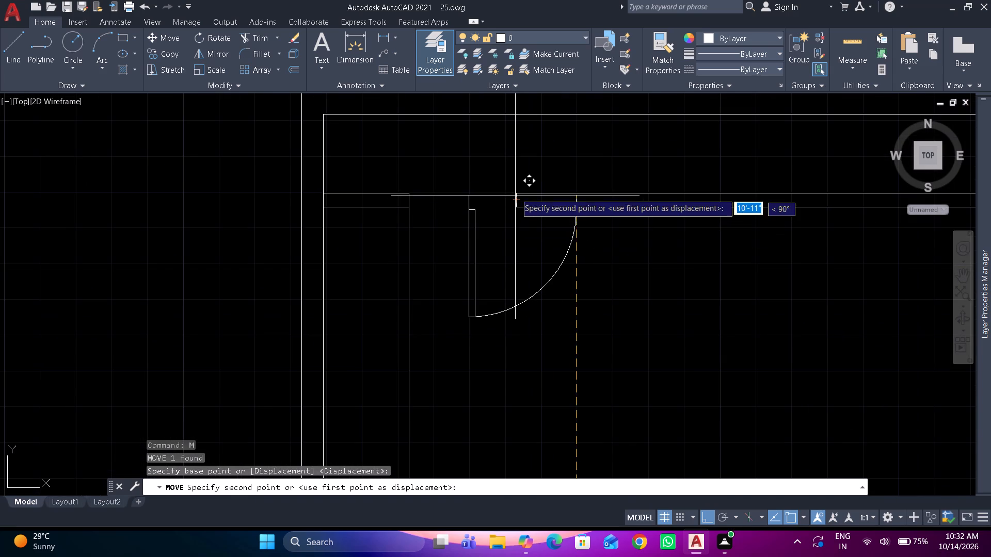
left_click(516, 193)
scroll(477, 281, "down", 2)
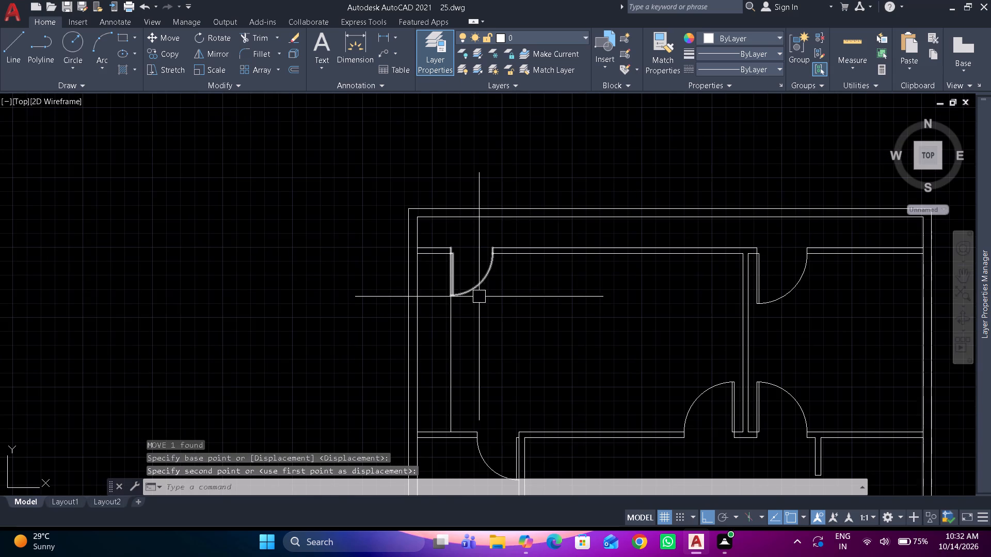
scroll(483, 322, "down", 1)
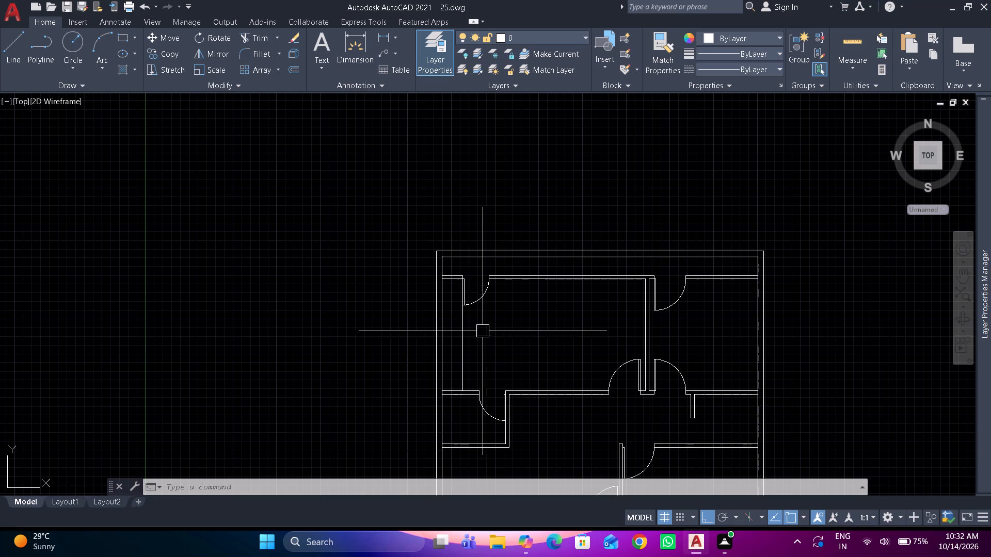
Open the recent drawing 20.dwg.
left_click(15, 4)
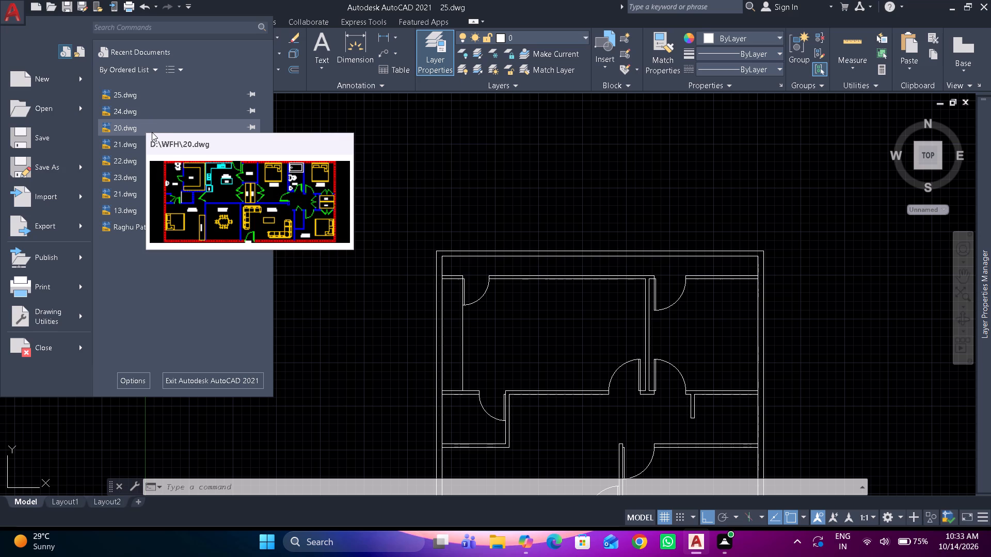
left_click(152, 132)
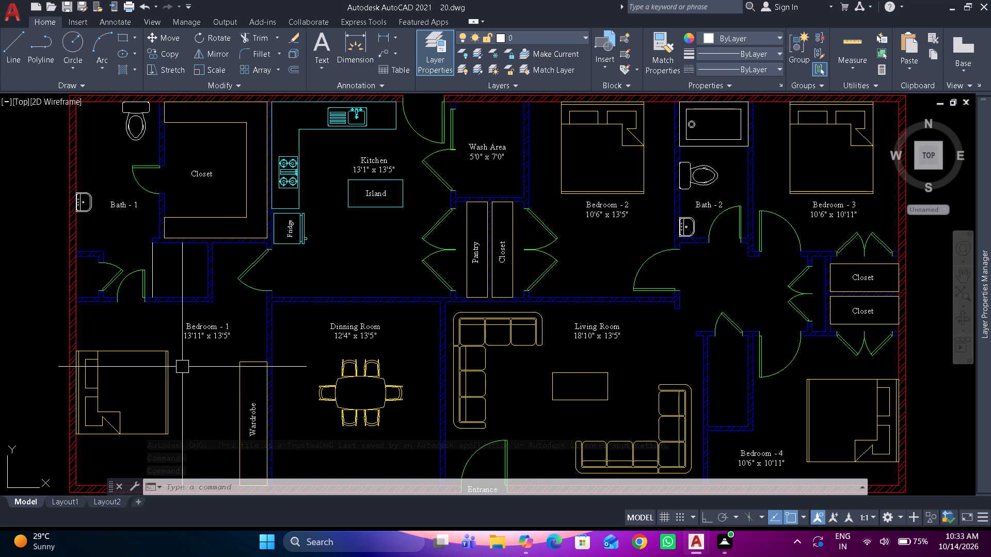
Copy the living room's southeast sofa, Bedroom - 4 bed and label, fridge, stove, kitchen sink, and Bath - 1 toilet and washbasin to the clipboard.
middle_click_drag(519, 343, 485, 302)
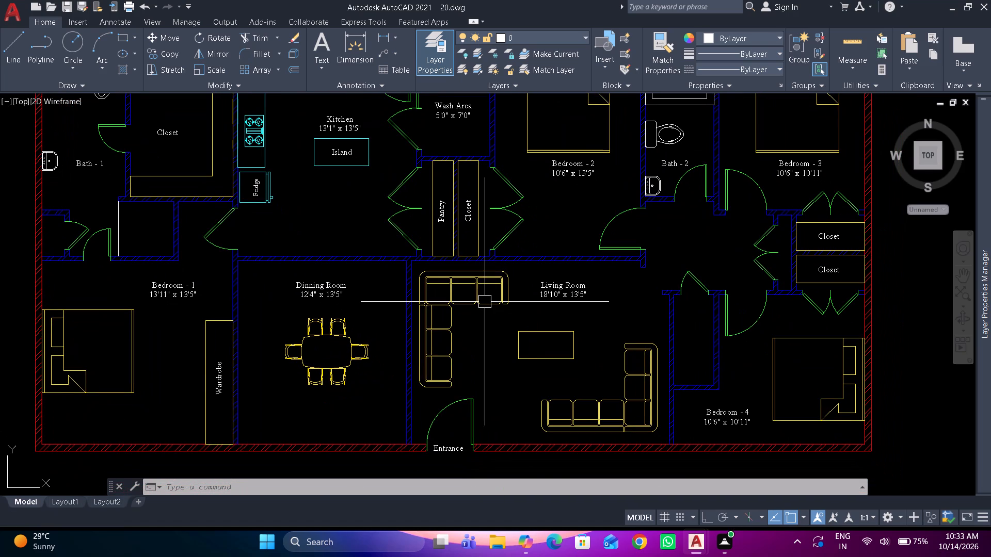
left_click(542, 396)
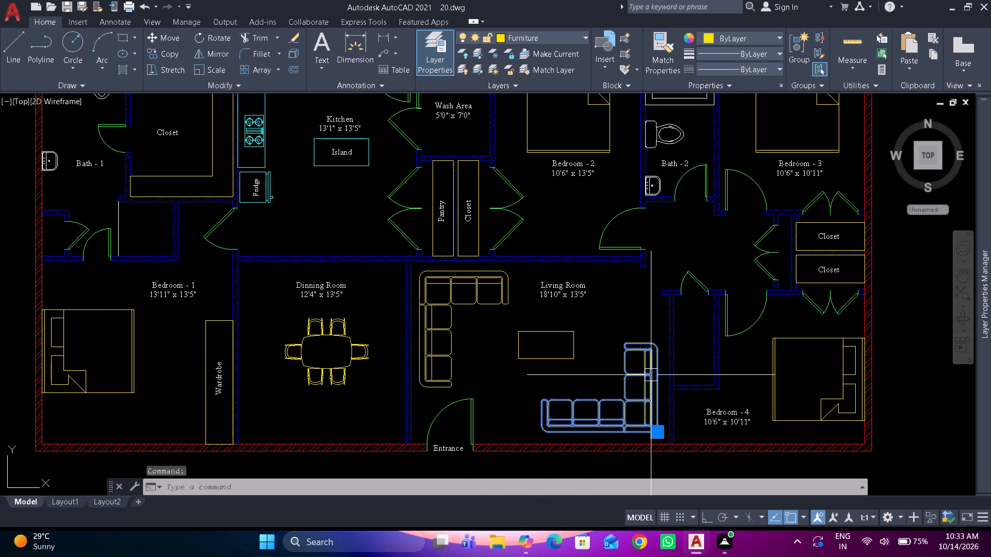
left_click(782, 341)
left_click(731, 407)
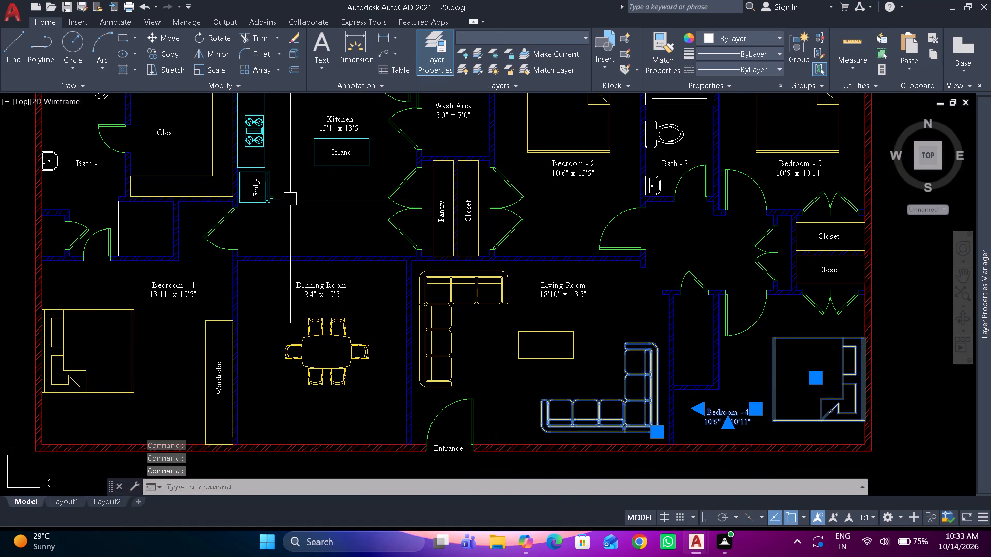
scroll(267, 206, "up", 2)
left_click_drag(262, 217, 249, 202)
left_click(225, 171)
scroll(358, 164, "down", 1)
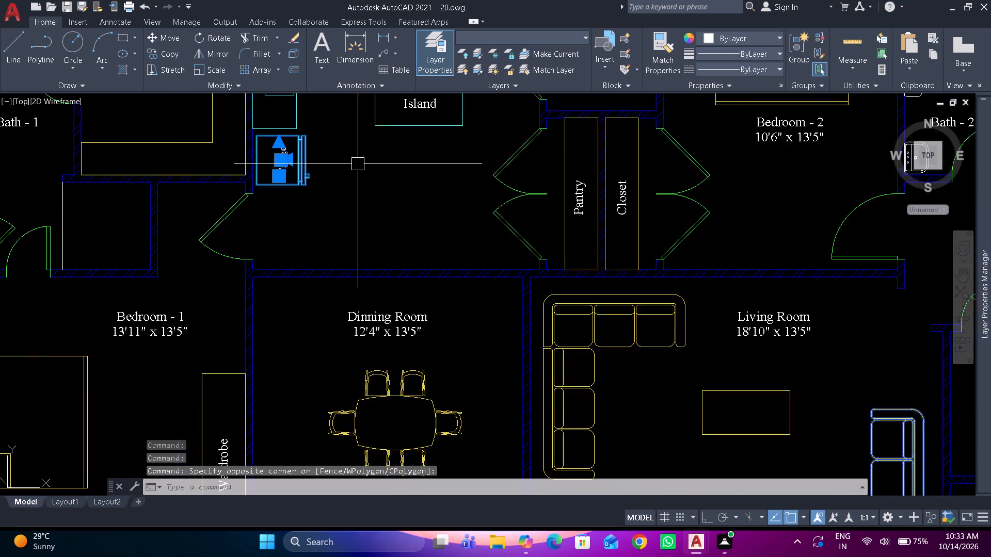
middle_click_drag(358, 164, 370, 322)
left_click(295, 227)
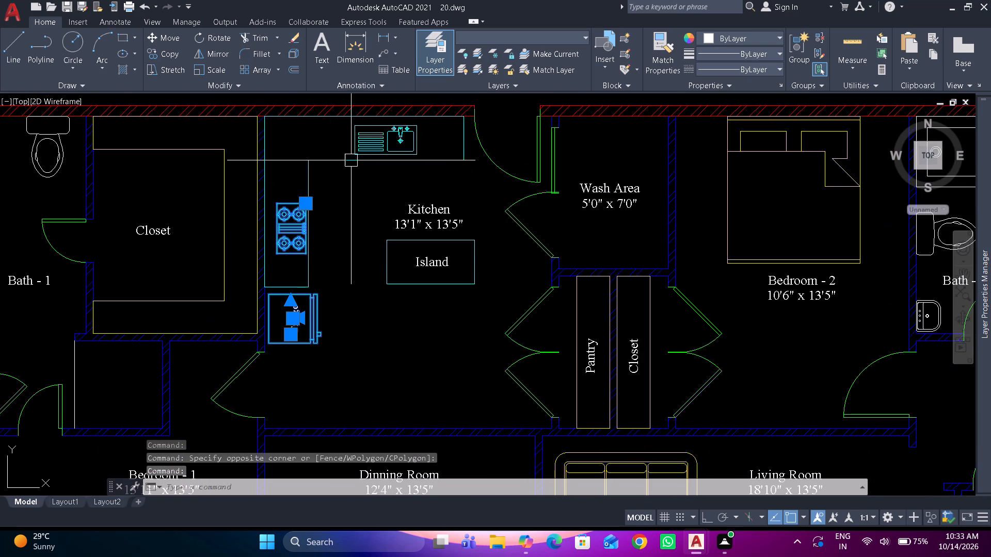
left_click(385, 139)
middle_click_drag(149, 170, 417, 173)
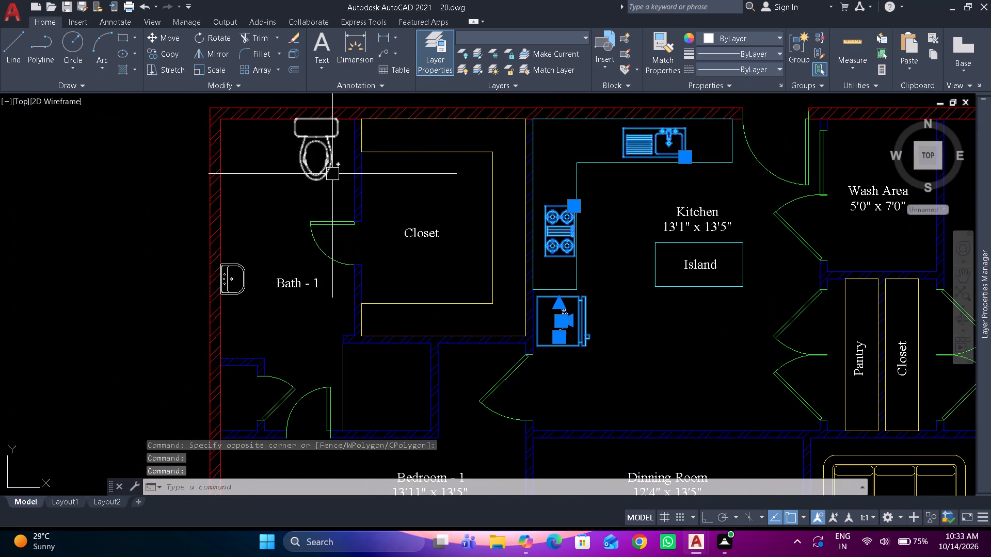
left_click(316, 171)
left_click(236, 278)
scroll(263, 213, "down", 2)
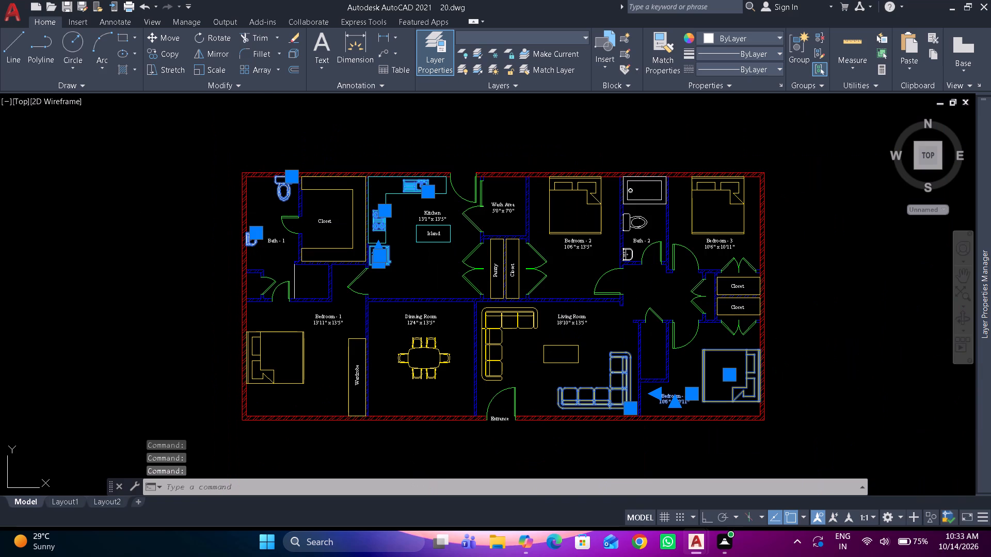
key("ctrl+c")
Switch back to drawing 25.dwg and paste the copied furniture and fixtures, spreading north and east of the floor plan.
key("alt+Tab")
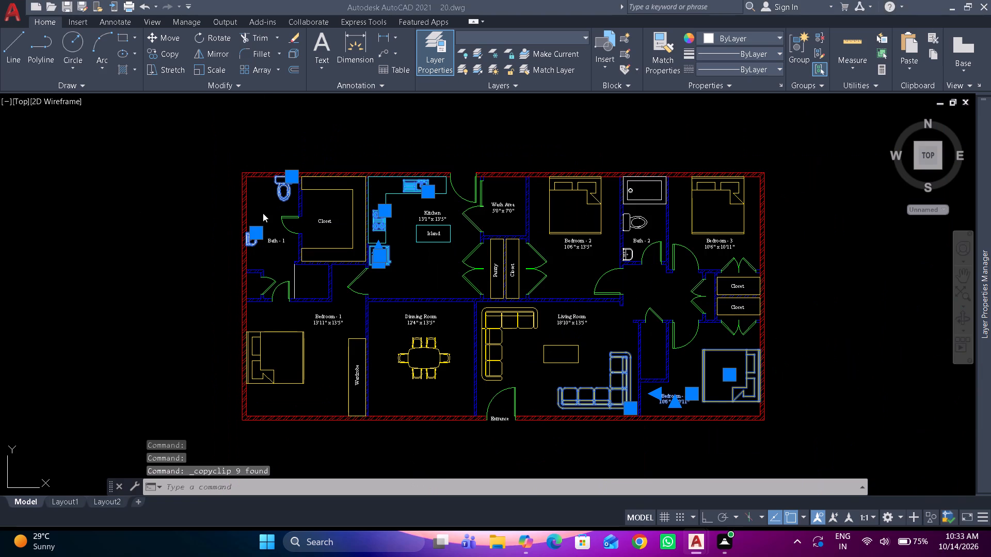
key("alt+Tab")
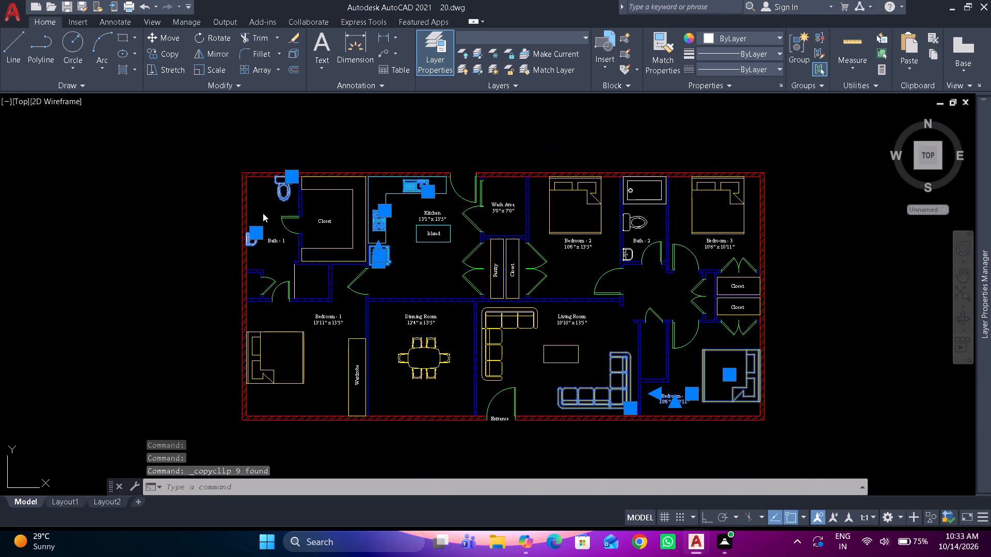
scroll(360, 228, "down", 1)
middle_click_drag(359, 229, 358, 229)
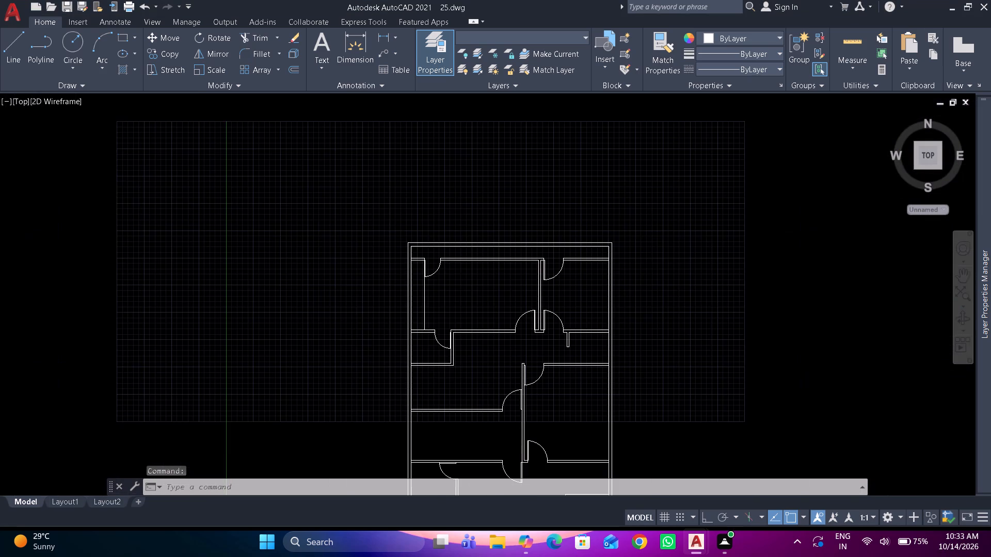
middle_click_drag(358, 229, 302, 164)
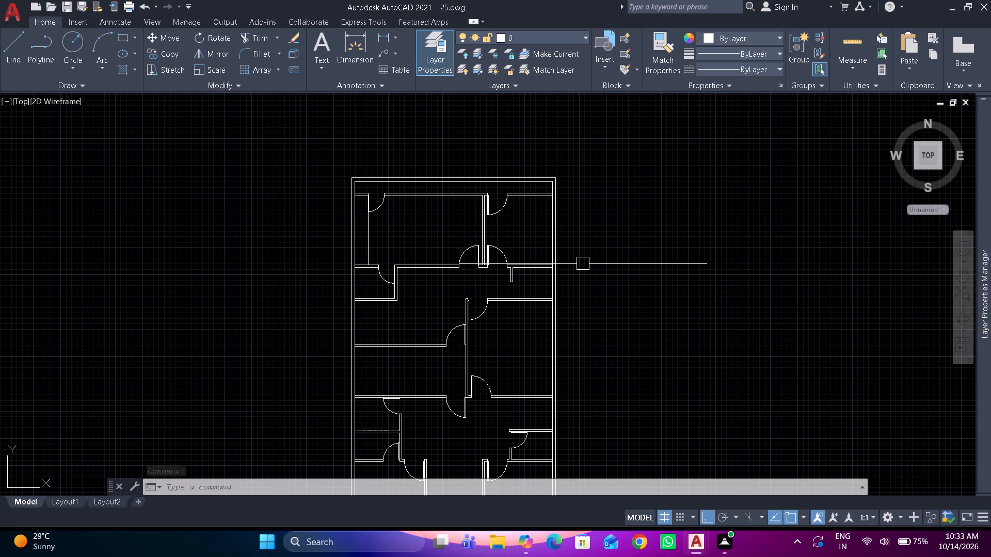
key("ctrl+v")
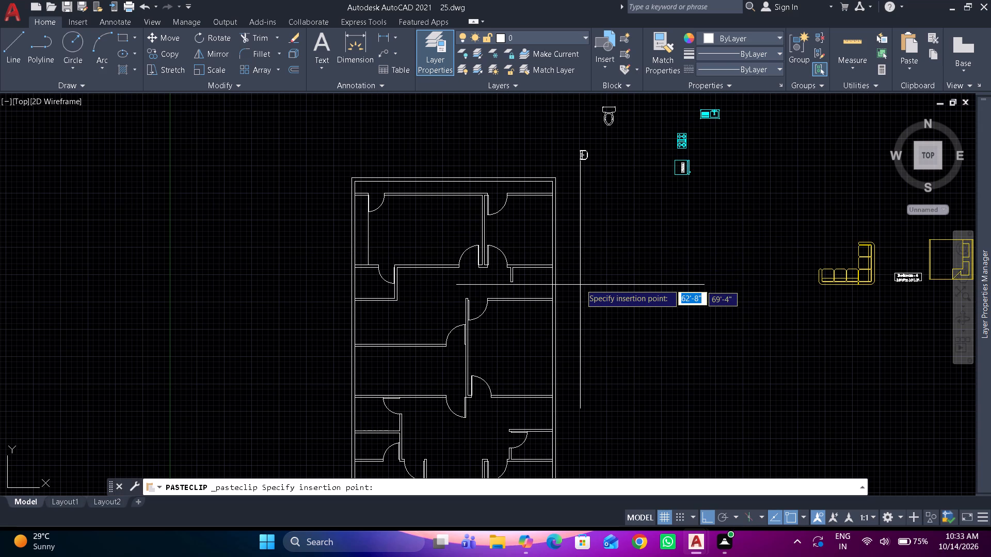
left_click(437, 224)
Rotate a copy of the pasted bed about its centre so its pillows face south, keeping the original.
left_click(795, 212)
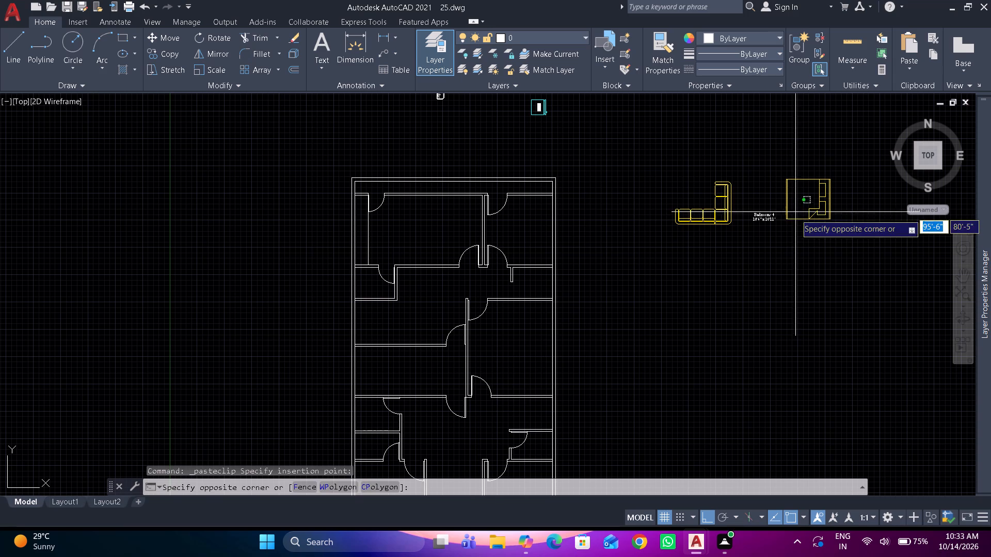
left_click(793, 226)
type("ro")
key("space")
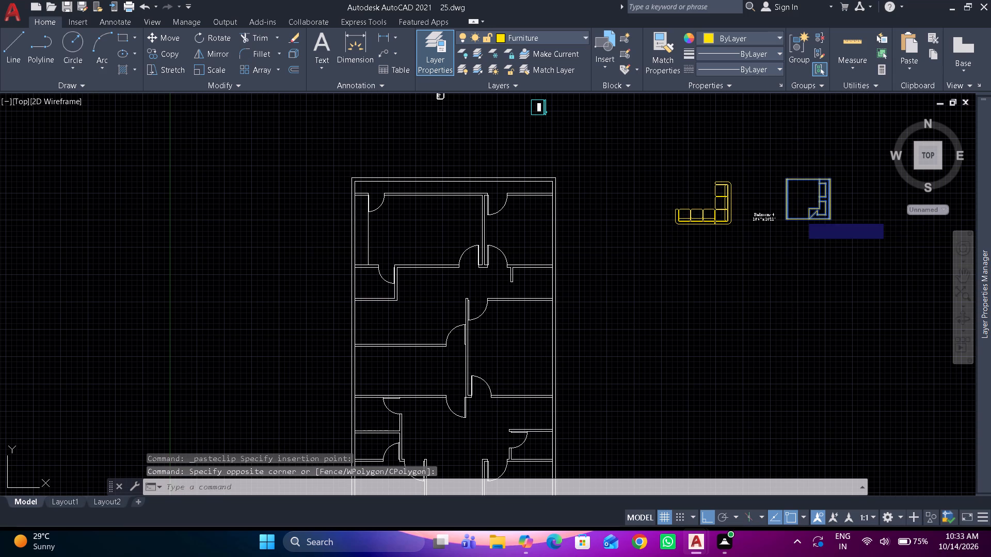
left_click(809, 201)
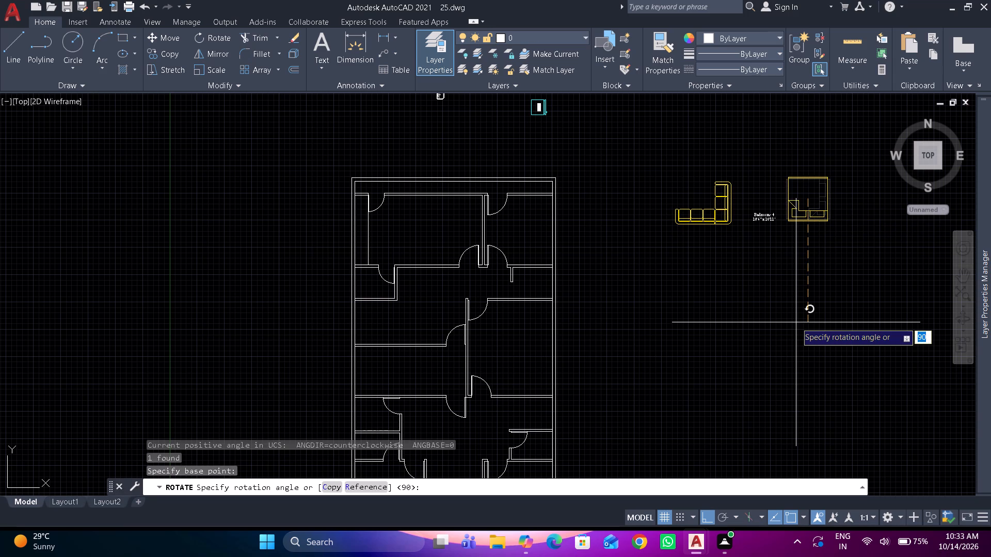
type("c")
key("space")
left_click(796, 322)
scroll(822, 226, "up", 3)
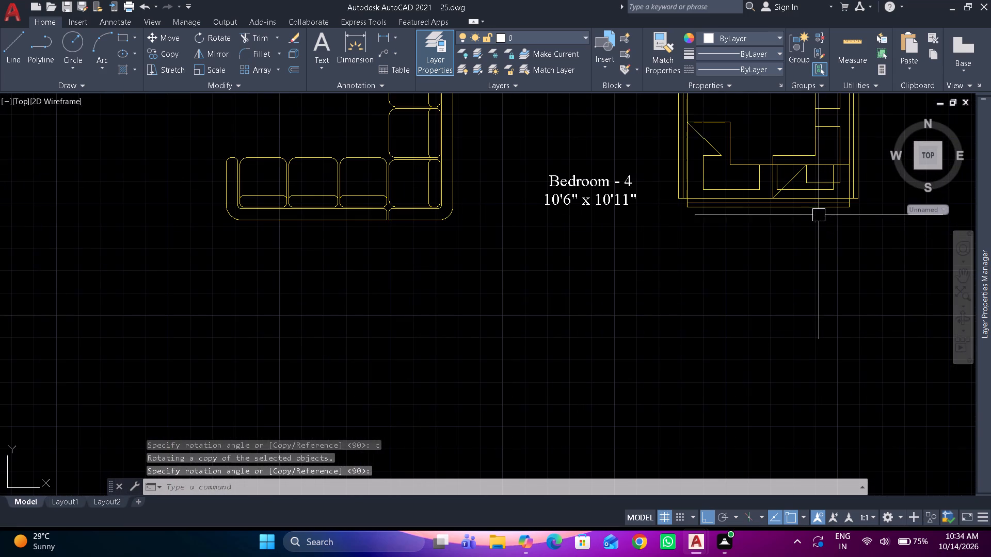
Move the rotated bed from the middle of its headboard edge to the midpoint of the northwest room's south wall line.
left_click(814, 206)
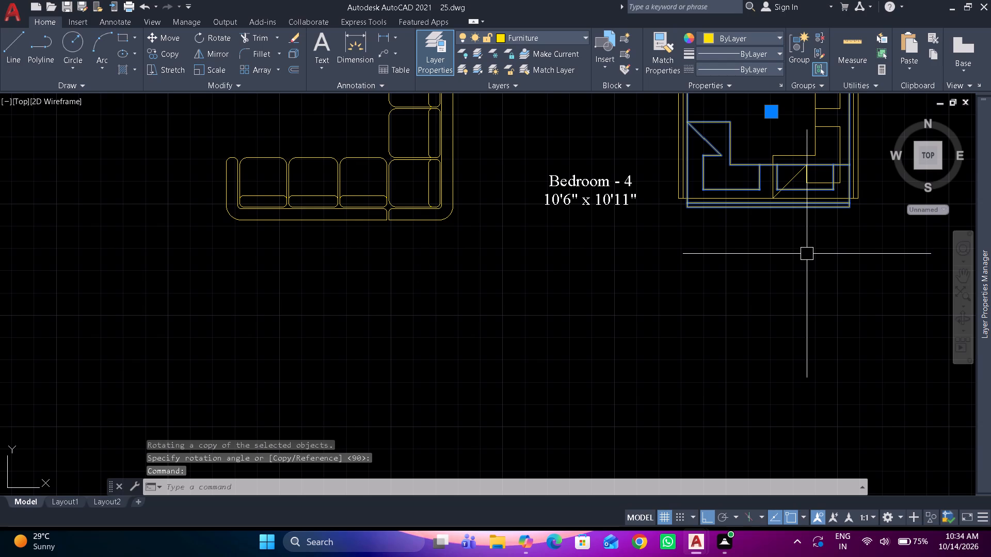
type("m")
key("space")
scroll(789, 217, "up", 3)
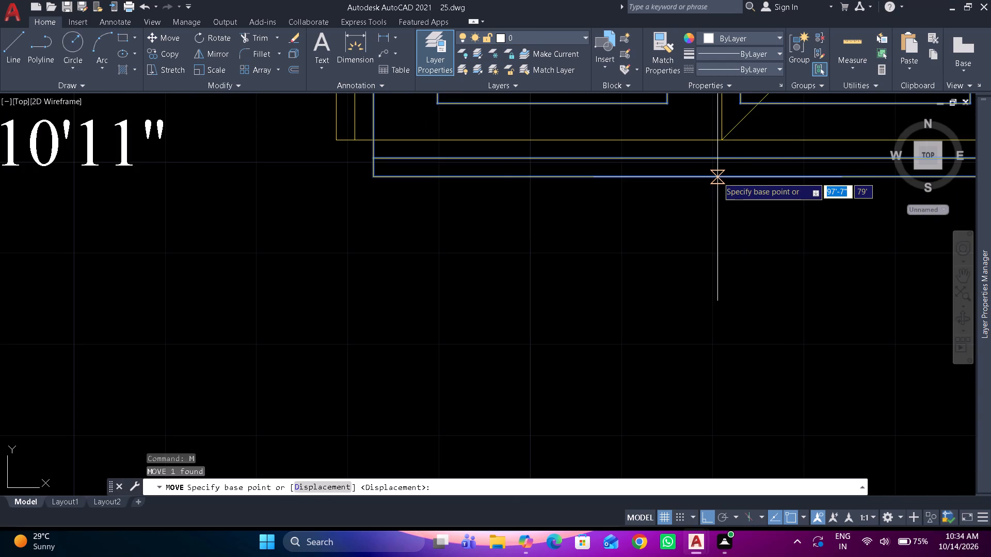
scroll(717, 177, "down", 1)
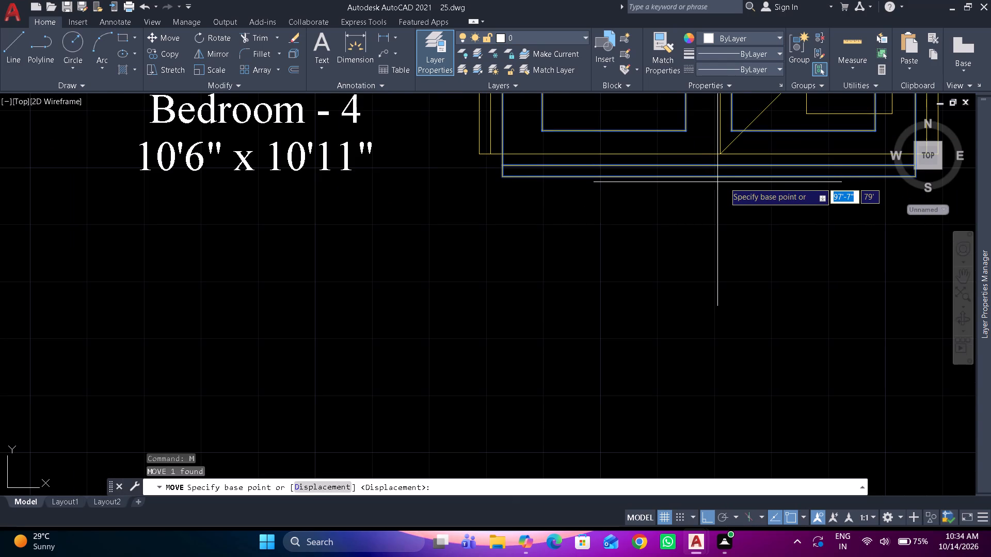
left_click(710, 182)
scroll(707, 207, "down", 2)
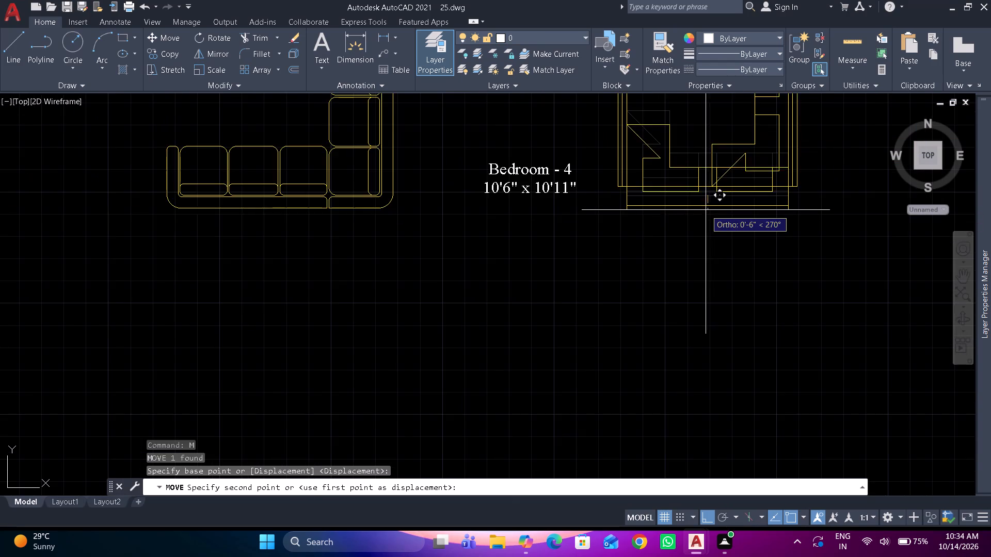
scroll(705, 210, "down", 4)
scroll(345, 279, "up", 2)
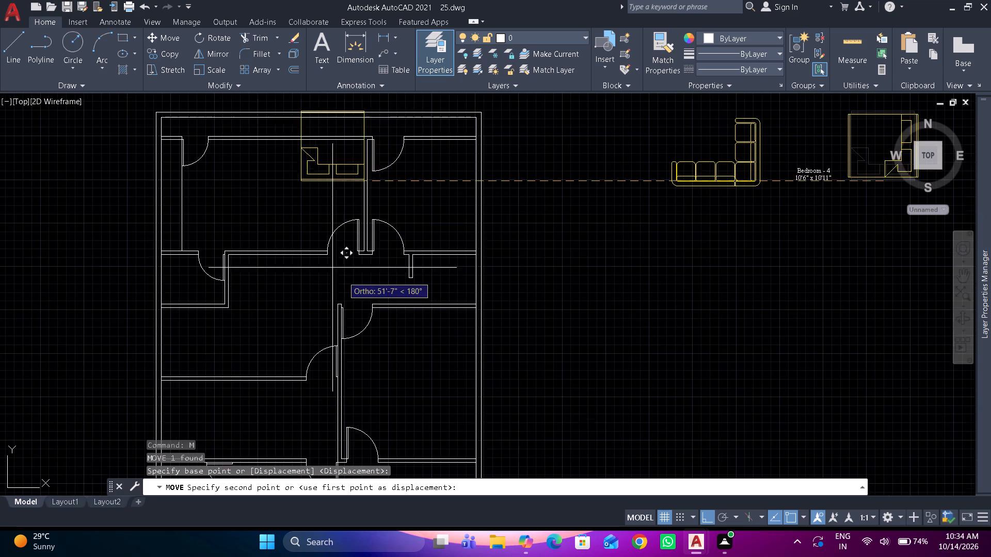
middle_click_drag(284, 248, 352, 303)
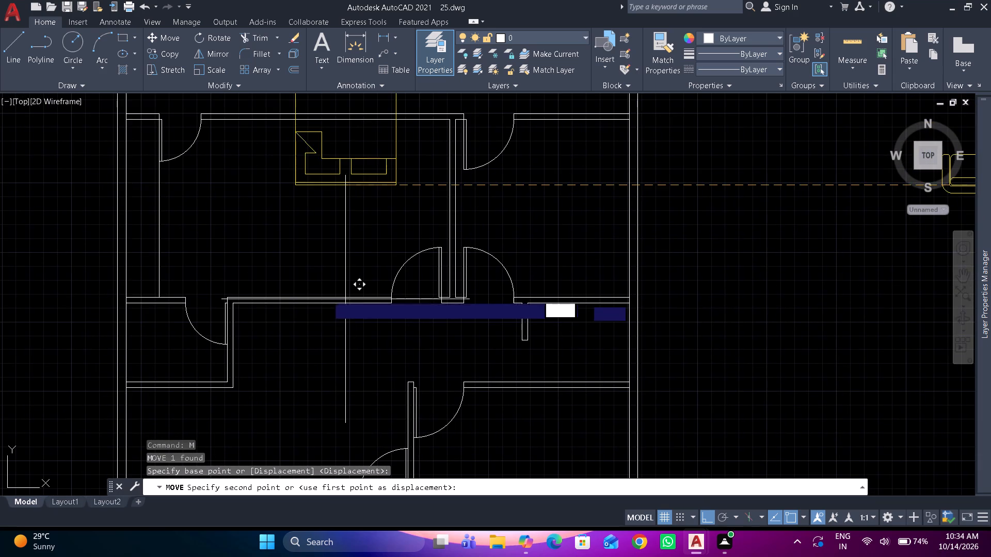
scroll(294, 293, "up", 1)
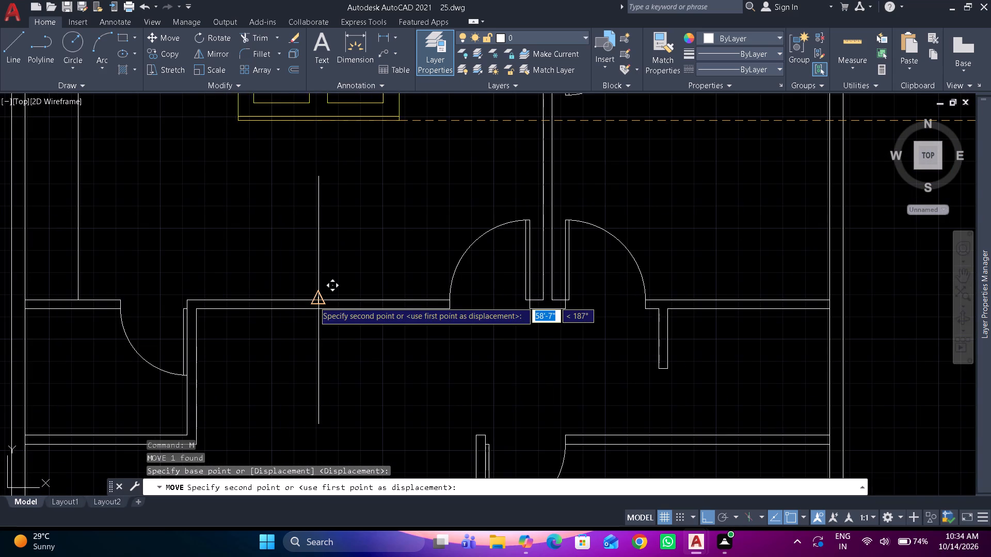
left_click(314, 301)
Copy the unrotated bed from its headboard midpoint to the inner face of the northeast room's east wall, midway along the room.
scroll(356, 277, "down", 3)
middle_click_drag(356, 277, 394, 298)
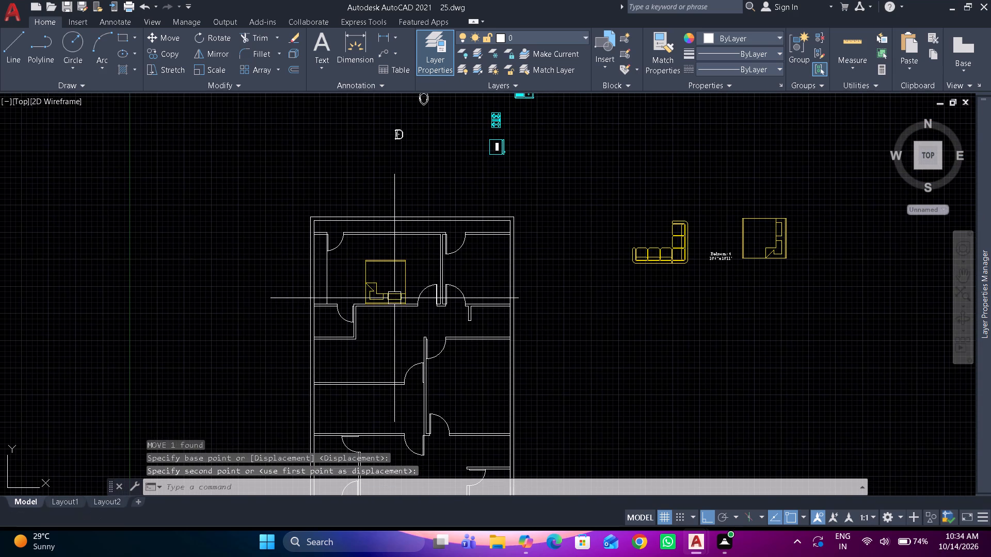
scroll(390, 293, "up", 2)
scroll(416, 278, "down", 1)
middle_click_drag(416, 278, 291, 309)
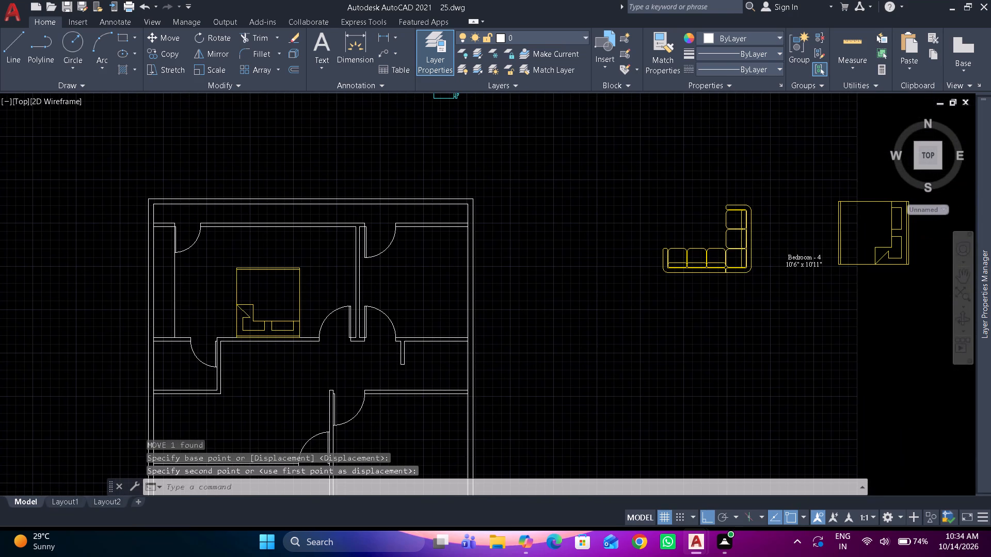
left_click(833, 224)
type("co")
key("space")
middle_click_drag(805, 308, 648, 335)
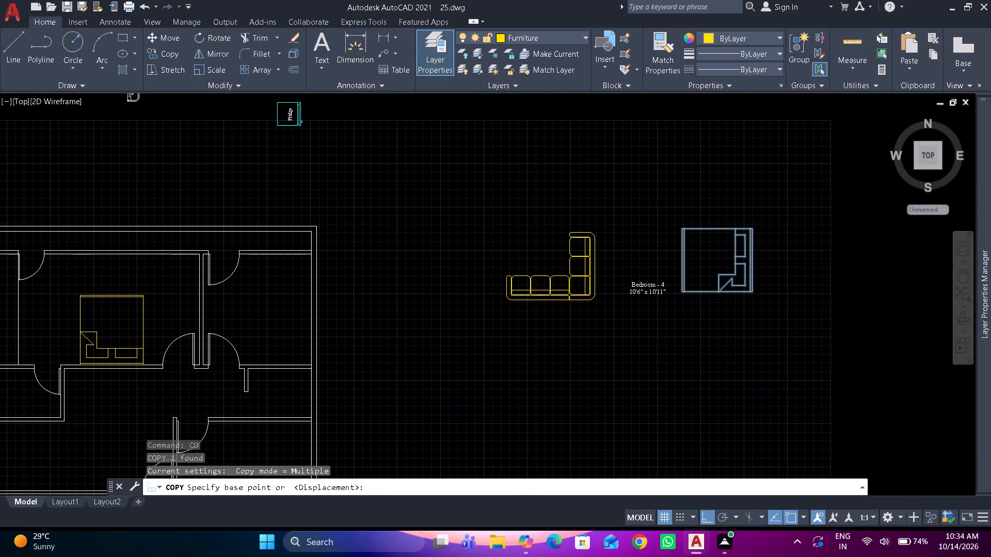
scroll(791, 290, "up", 3)
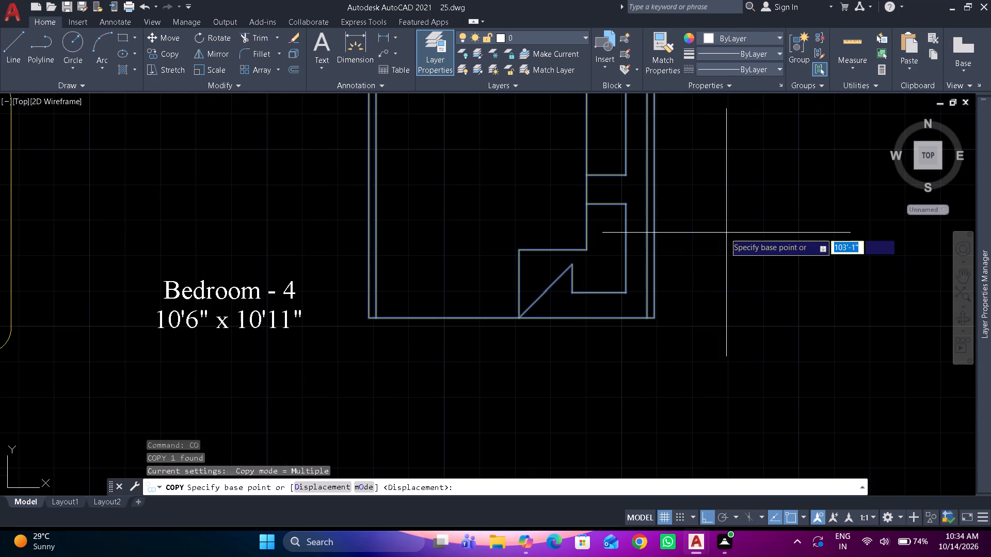
left_click(659, 187)
scroll(649, 192, "down", 5)
scroll(426, 240, "up", 2)
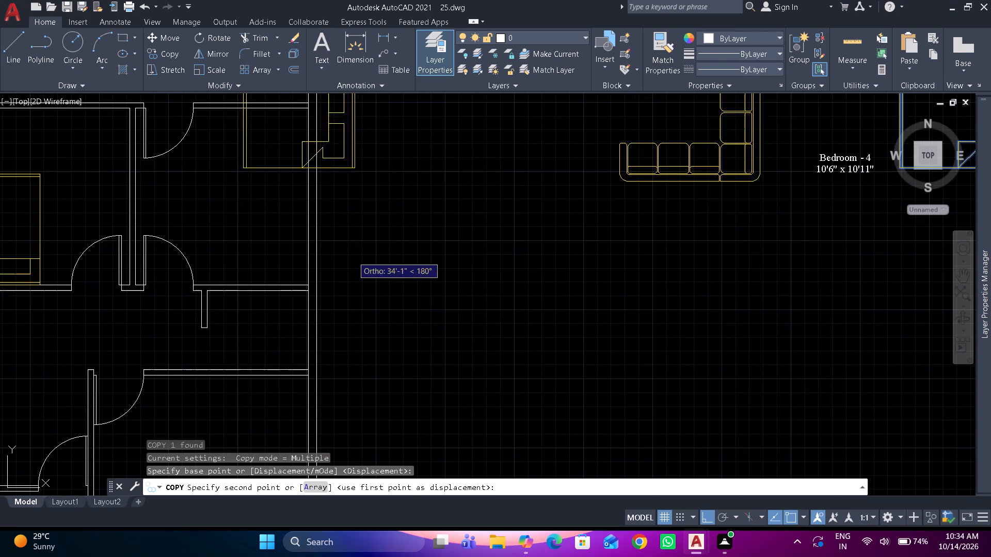
scroll(291, 245, "up", 1)
middle_click_drag(291, 245, 548, 327)
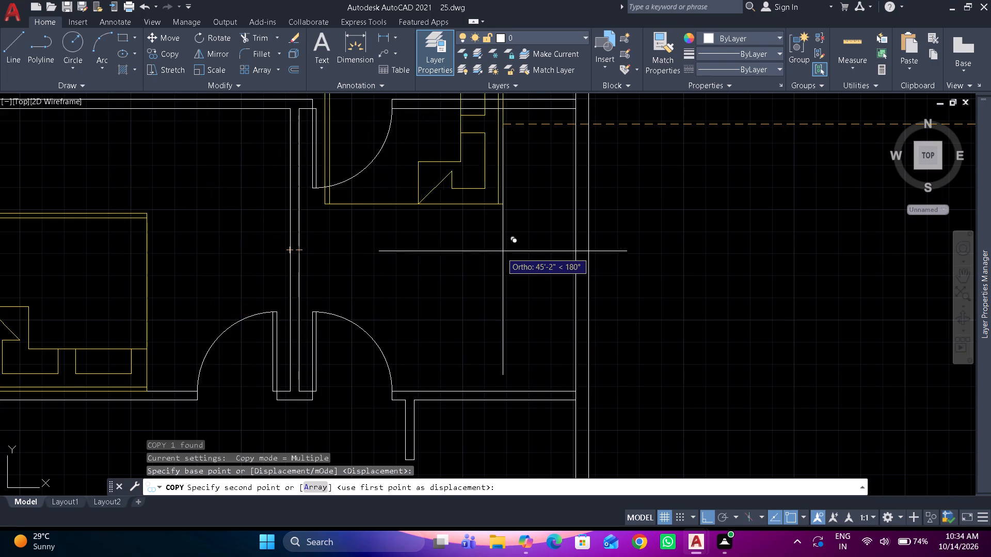
left_click(570, 249)
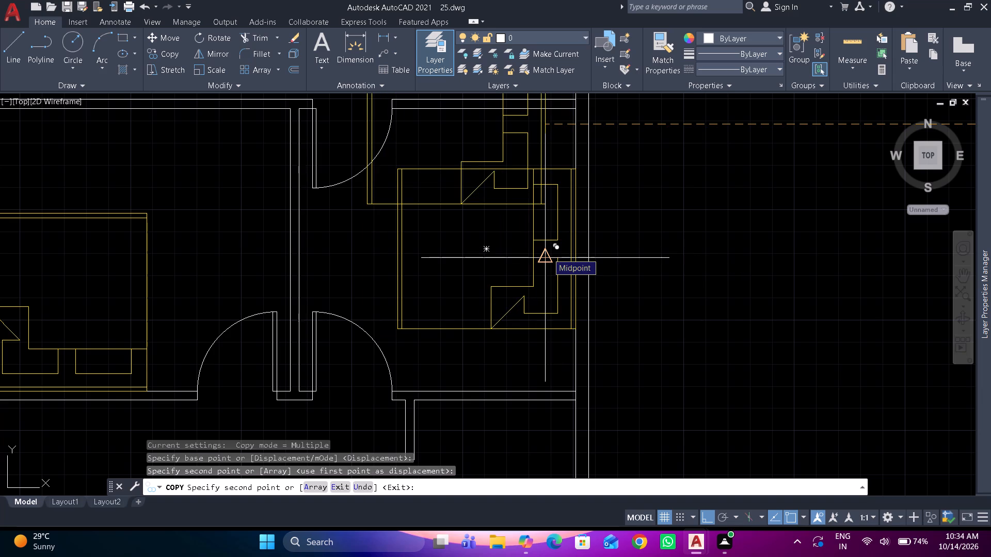
Place another copy of the bed against the inner face of the southeast room's east wall, about midway along the room.
scroll(548, 253, "down", 4)
scroll(557, 451, "up", 2)
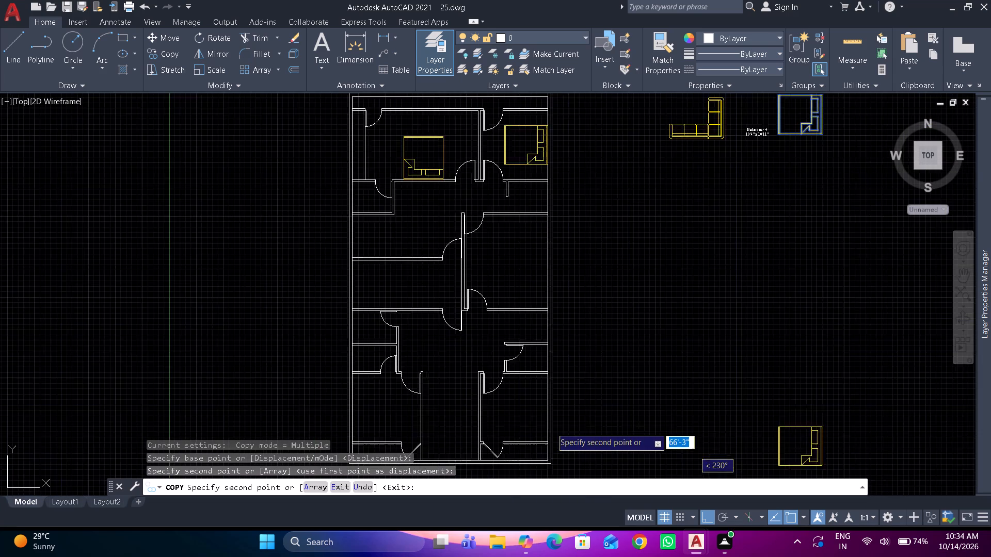
scroll(551, 428, "up", 2)
middle_click_drag(551, 381, 566, 244)
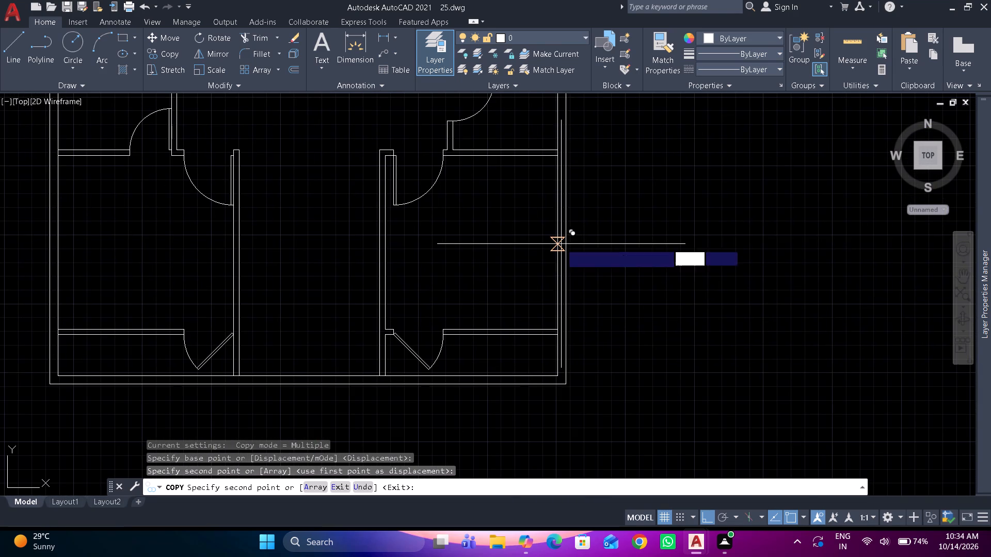
left_click(558, 245)
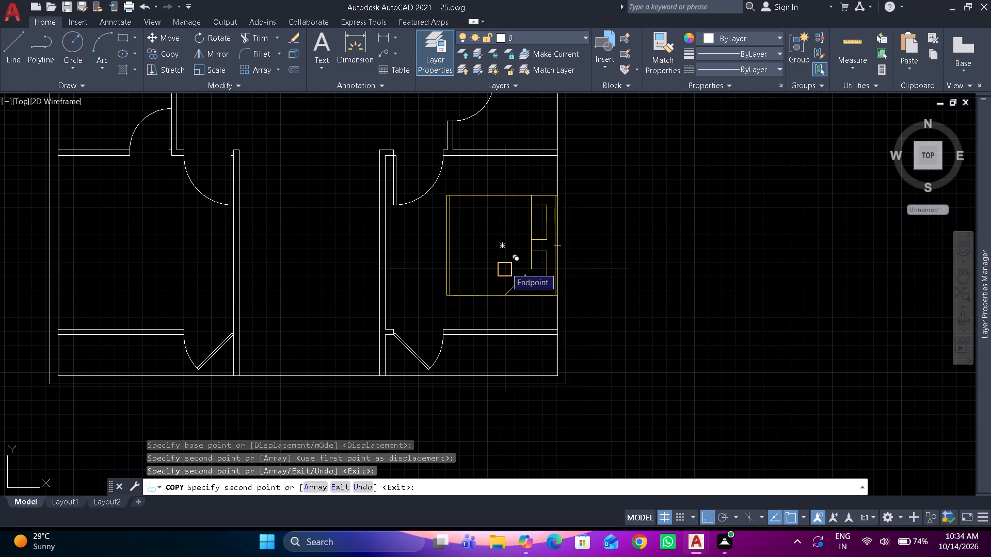
Mirror the southeast room's bed into the southwest room about a vertical line through the south wall's midpoint, keeping the original.
key("space")
left_click(513, 290)
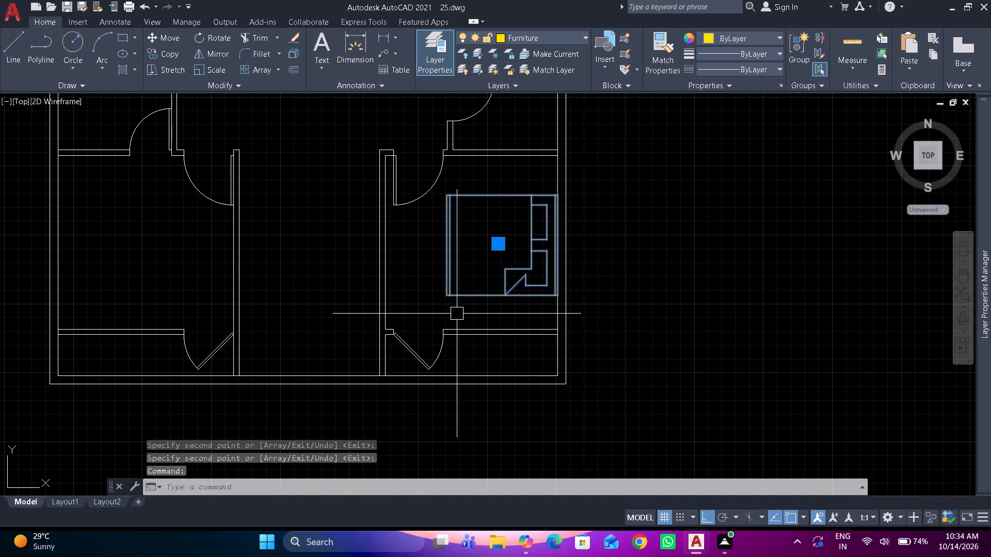
type("mi")
key("space")
middle_click_drag(402, 324, 456, 307)
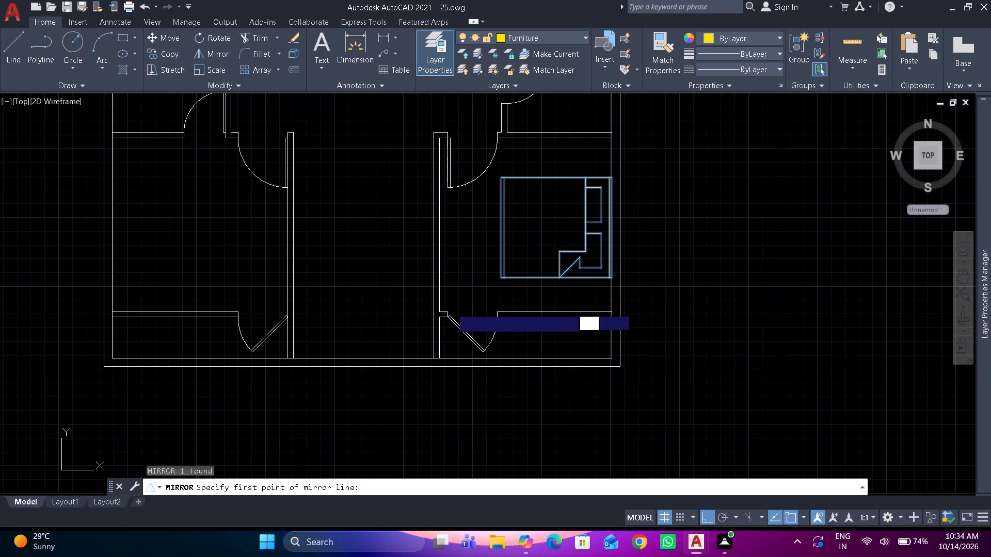
left_click(366, 366)
left_click(362, 404)
key("space")
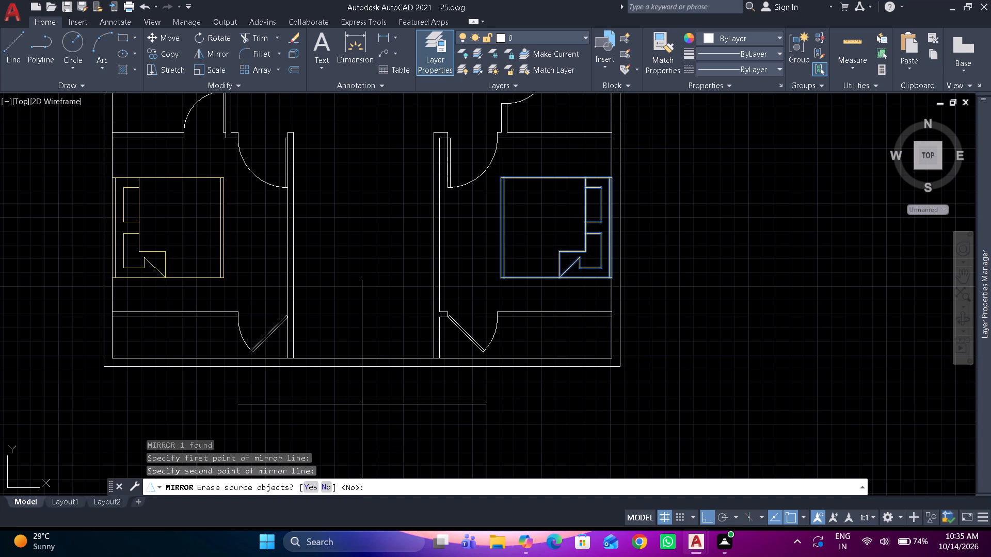
scroll(362, 404, "down", 3)
middle_click_drag(362, 404, 369, 411)
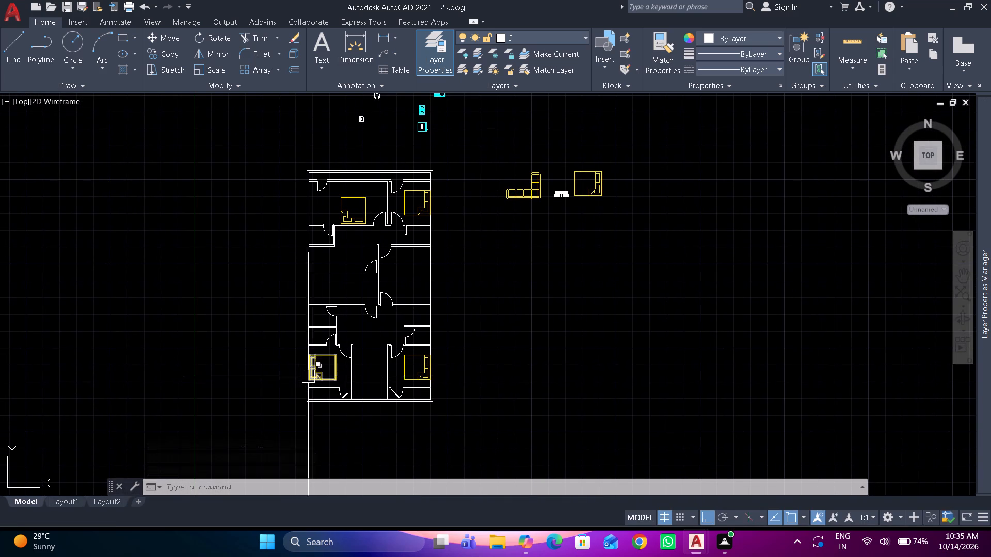
Rotate the L-shaped sofa beside the plan by 90°.
scroll(465, 251, "up", 1)
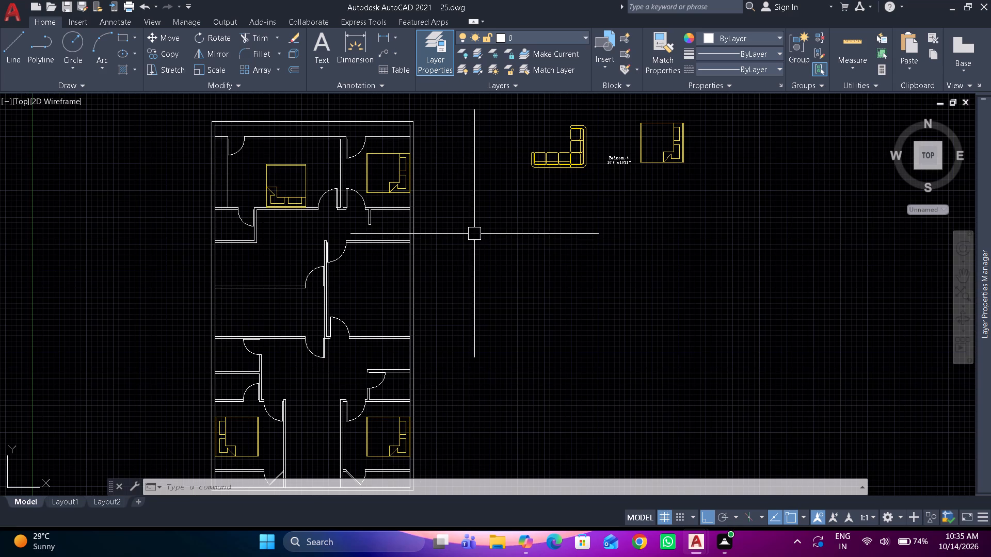
left_click(560, 165)
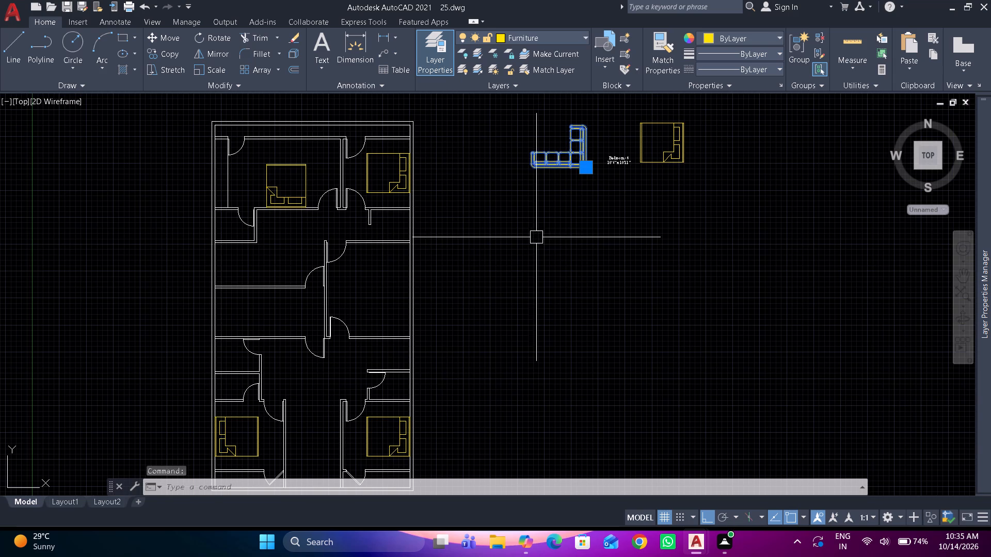
type("ro")
key("space")
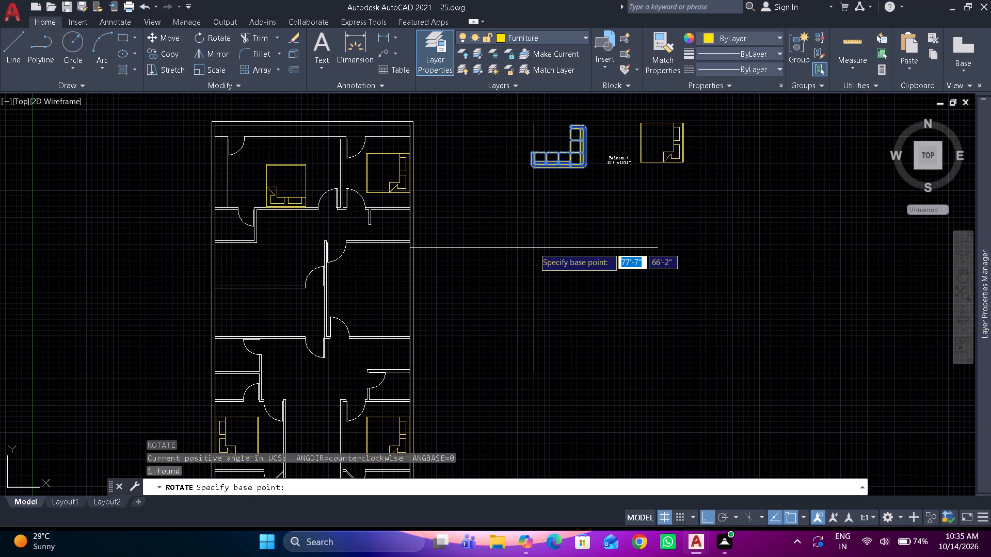
left_click(551, 130)
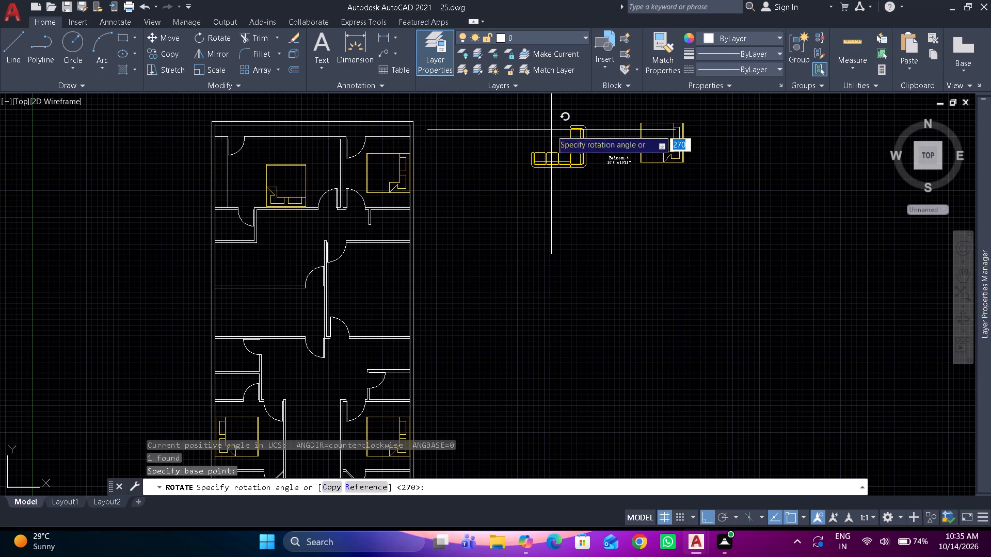
middle_click_drag(557, 109, 559, 181)
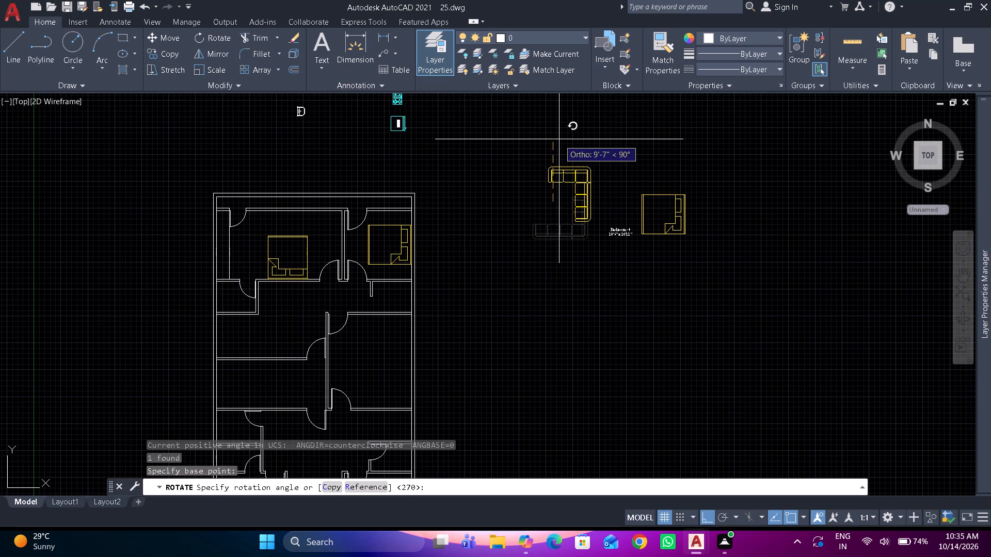
left_click(559, 139)
Move the rotated L-shaped sofa into the upper east part of the middle east room, just inside its walls.
left_click(566, 175)
middle_click_drag(547, 235, 563, 176)
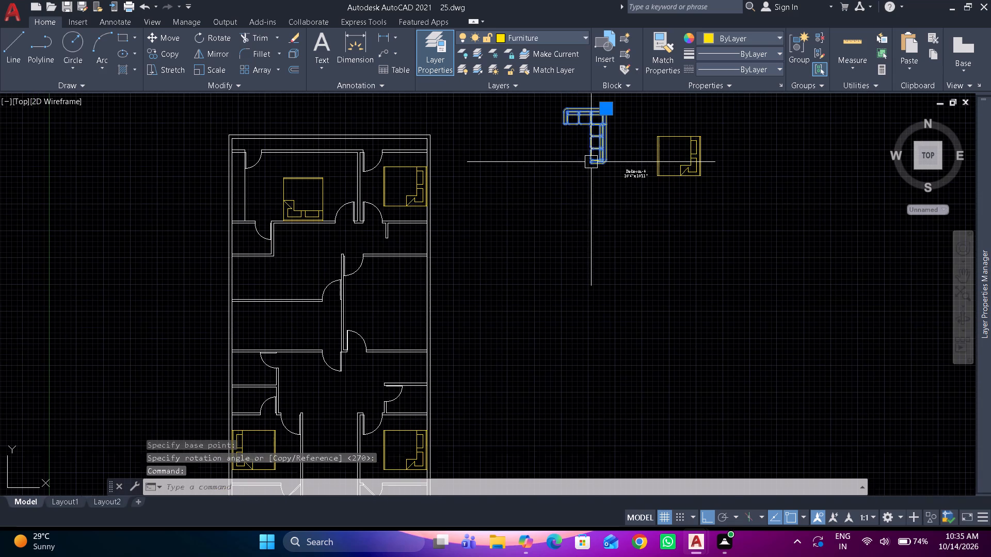
left_click_drag(600, 143, 415, 303)
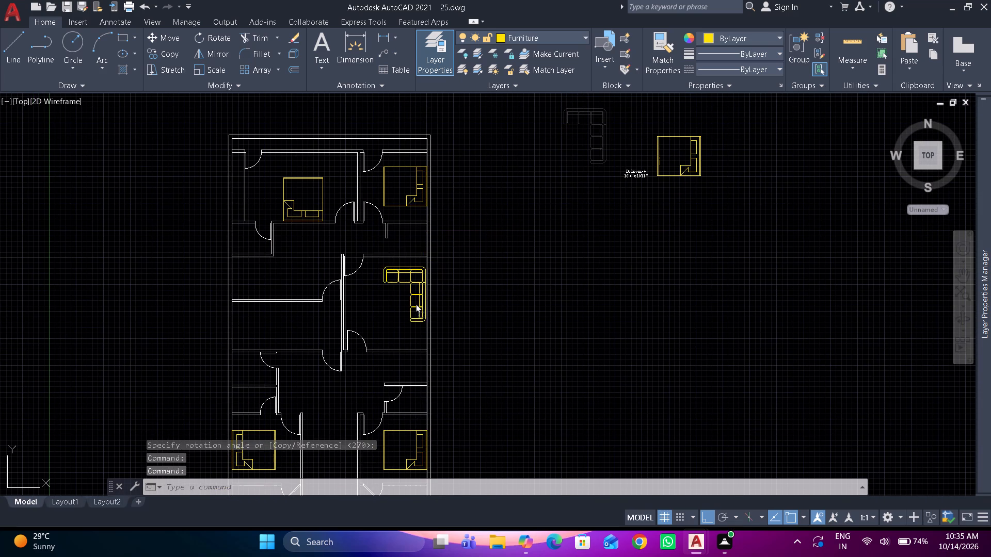
left_click_drag(415, 303, 414, 298)
Draw an upright rectangular coffee table in the middle east room, west of the sofa's long side.
scroll(375, 328, "up", 2)
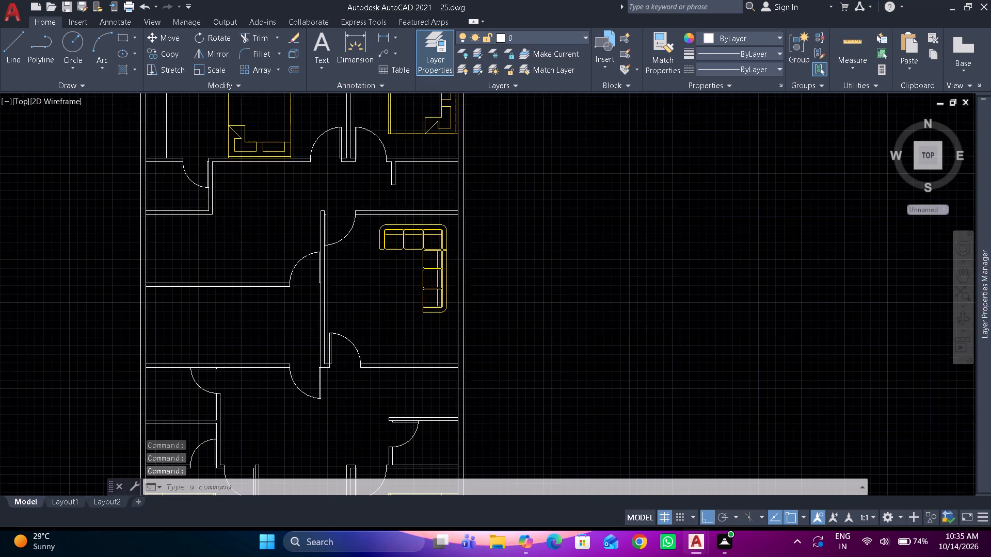
middle_click_drag(374, 328, 396, 339)
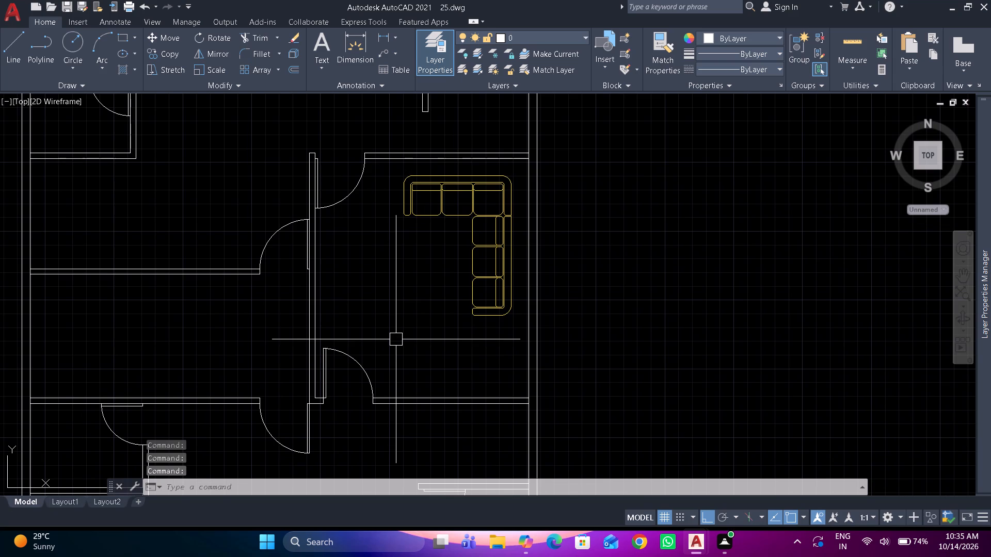
scroll(410, 323, "down", 1)
middle_click_drag(413, 323, 444, 319)
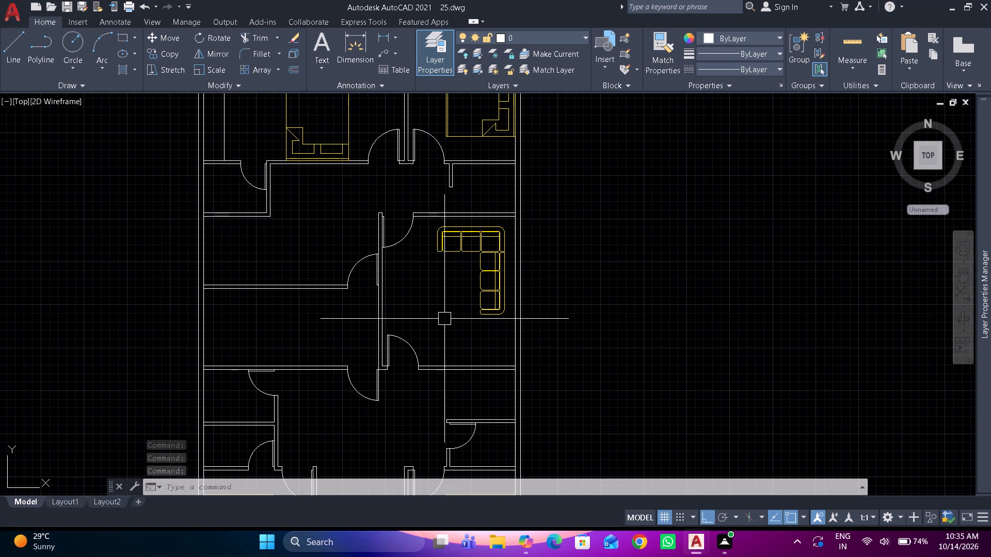
scroll(444, 319, "up", 1)
type("rec")
key("space")
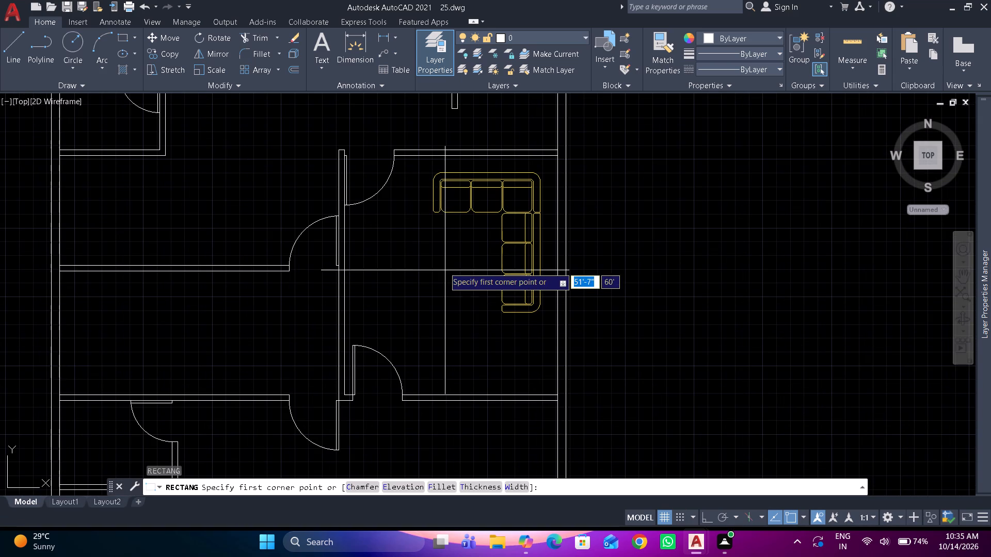
left_click(431, 253)
scroll(442, 281, "up", 1)
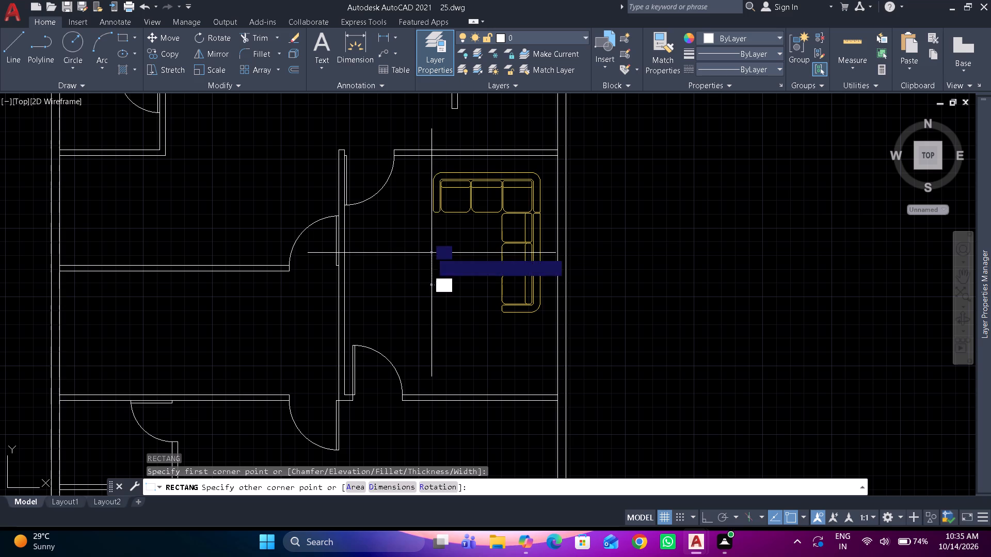
left_click(459, 315)
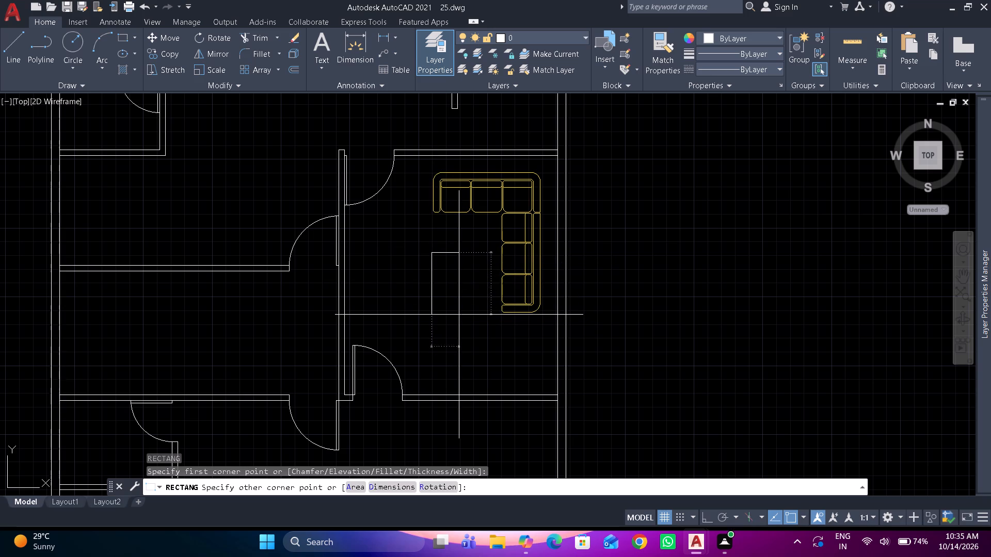
Assign the coffee table rectangle to the Furniture layer.
left_click(459, 301)
left_click(550, 40)
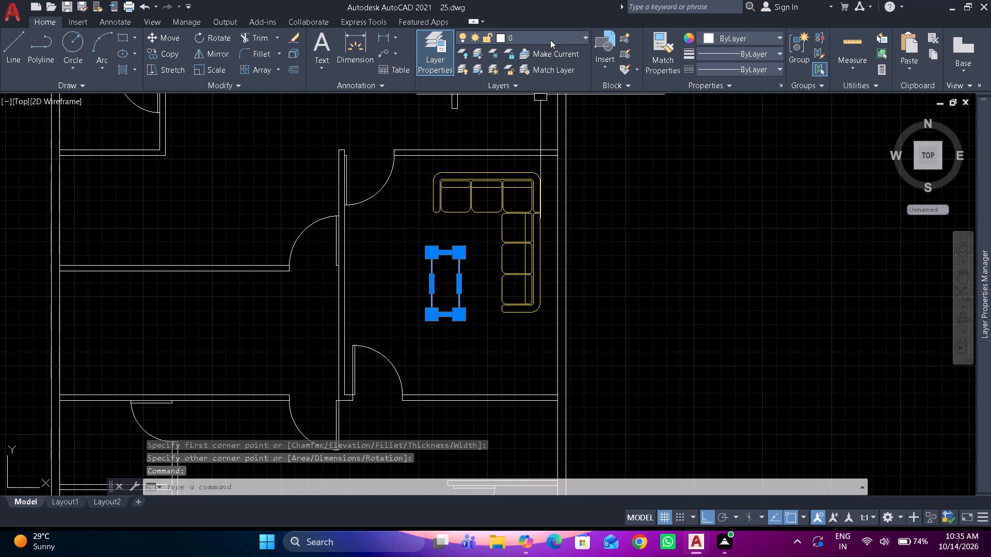
left_click(522, 85)
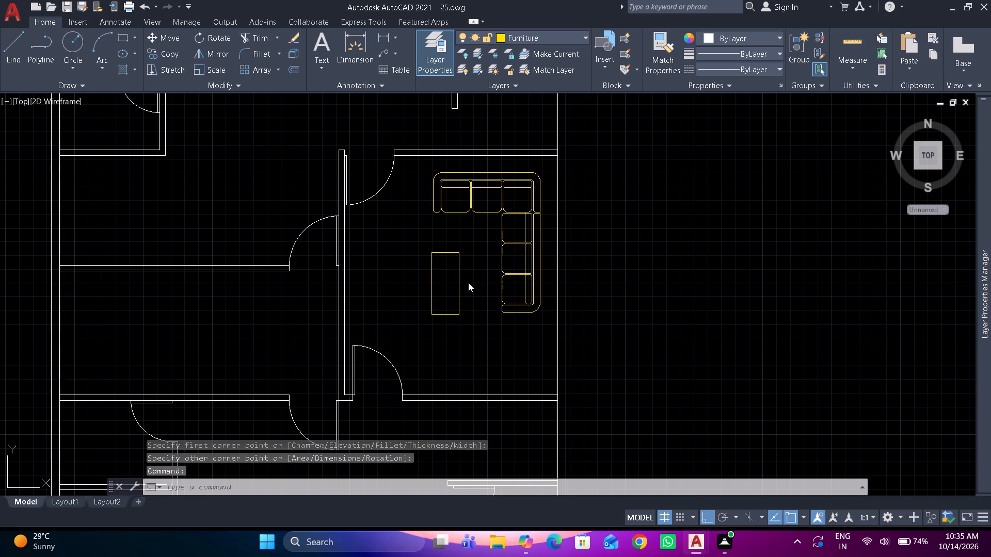
key("Escape")
key("Escape")
scroll(474, 296, "down", 3)
key("Escape")
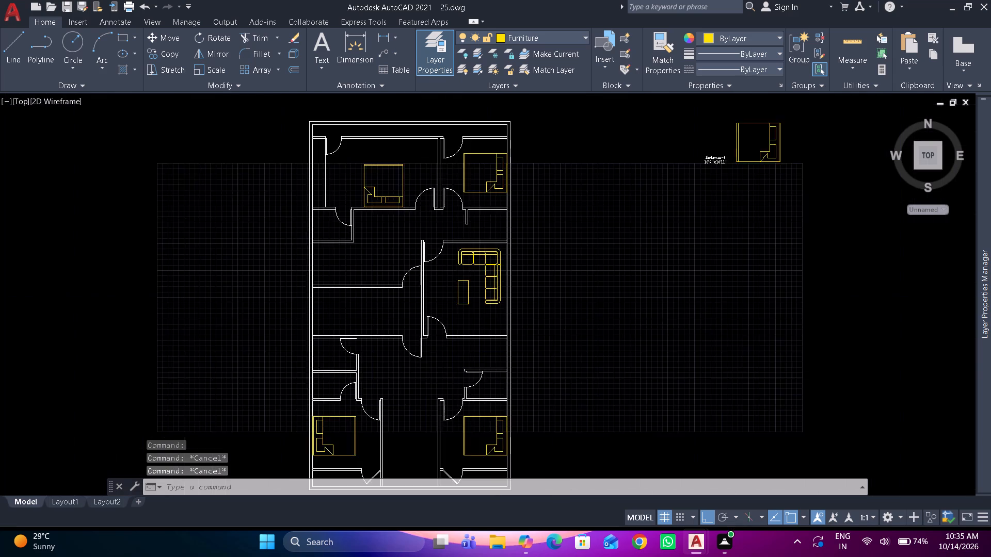
Create a new layer named Outer Wall and set its colour to red.
scroll(473, 324, "up", 1)
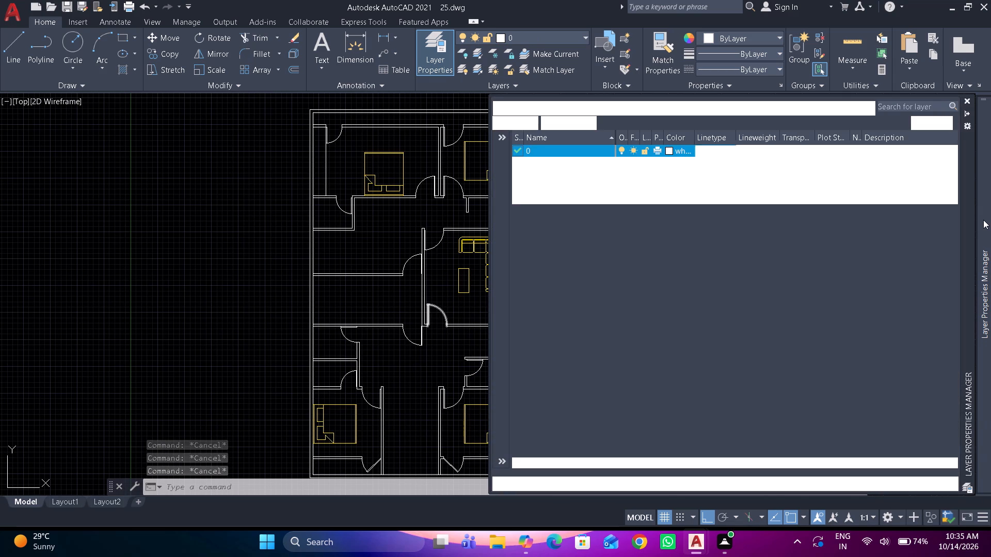
left_click(983, 220)
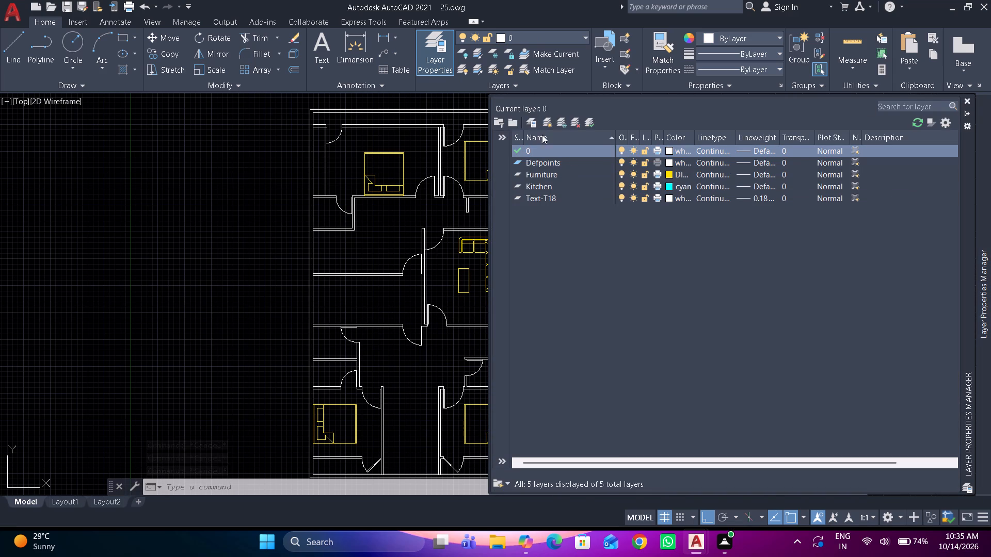
left_click(548, 121)
type("Outer Wall")
key("Return")
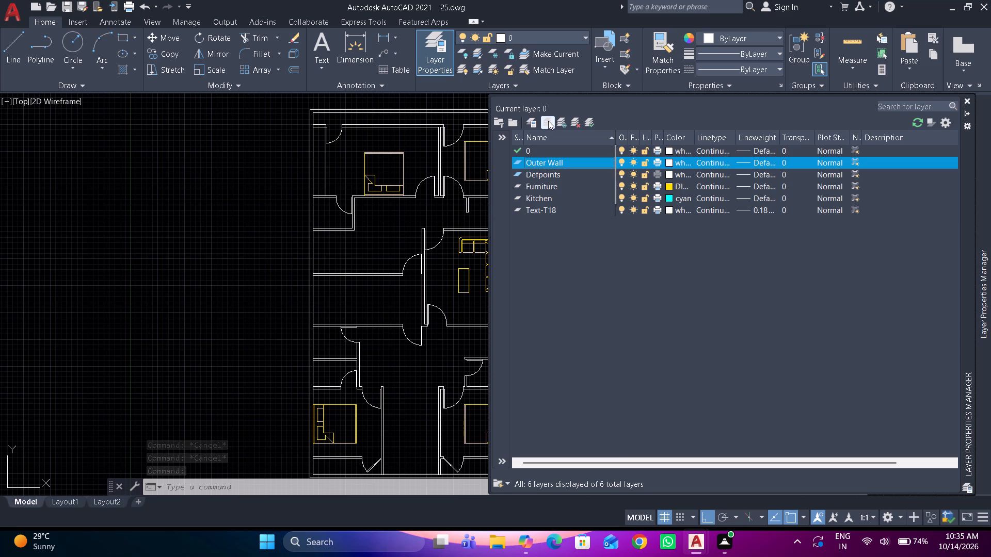
left_click(673, 161)
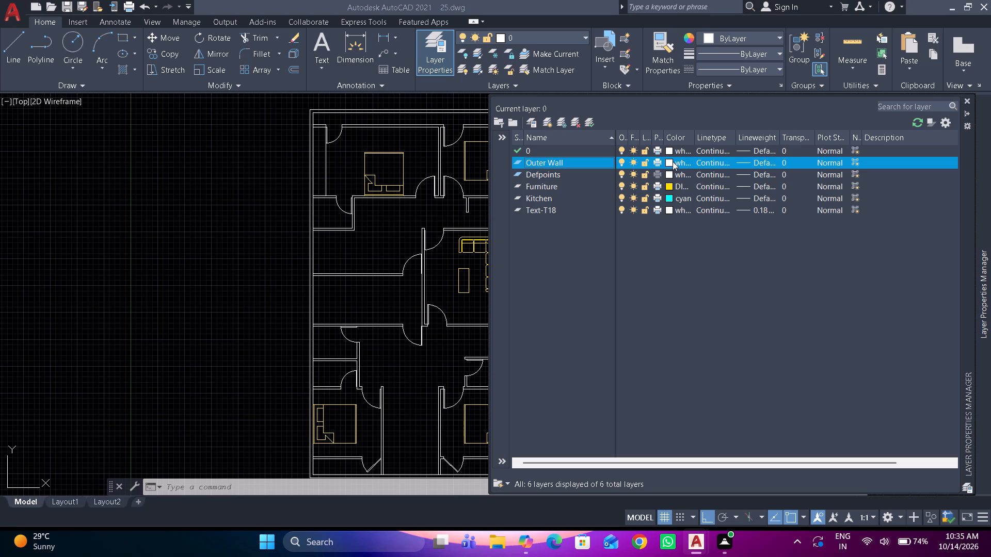
key("1")
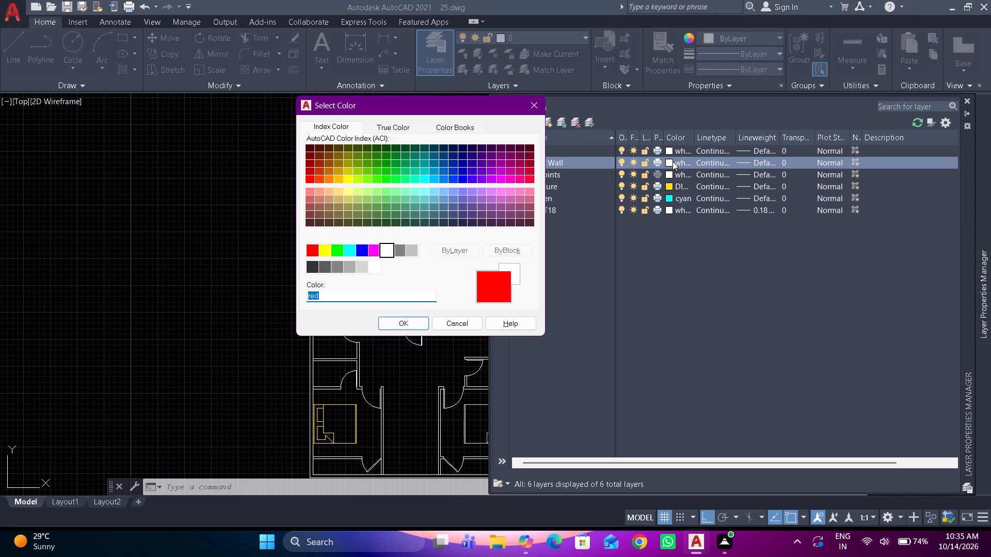
key("Return")
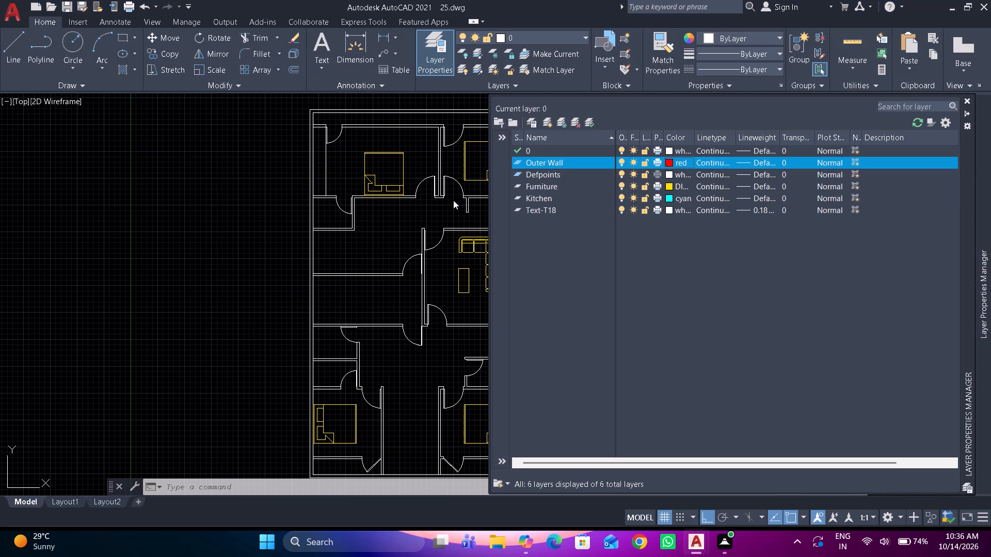
left_click(433, 207)
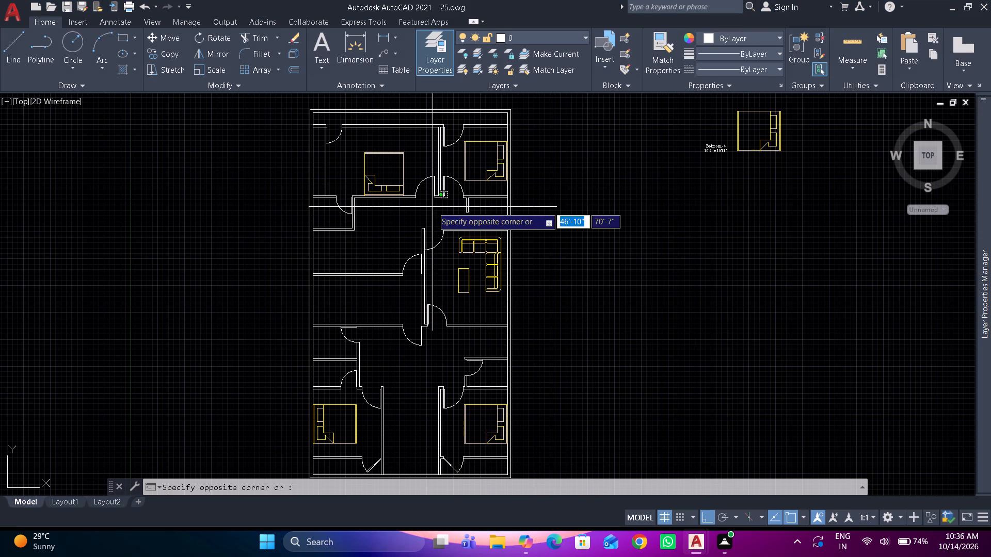
key("Escape")
Assign all the inner and outer lines of the plan's perimeter wall to the Outer Wall layer.
scroll(416, 211, "down", 1)
scroll(370, 236, "up", 1)
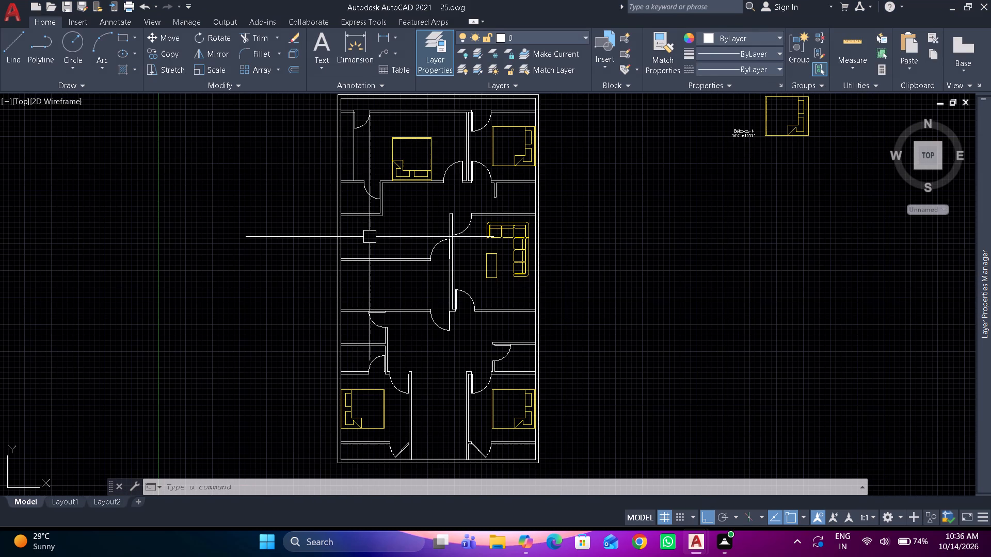
left_click(355, 235)
left_click(299, 243)
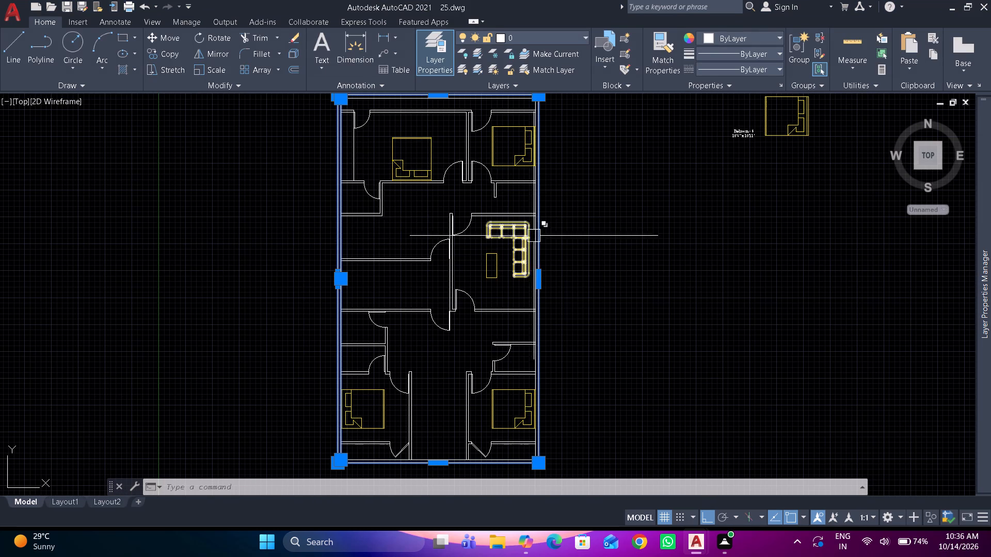
scroll(544, 228, "up", 2)
left_click_drag(552, 173, 538, 171)
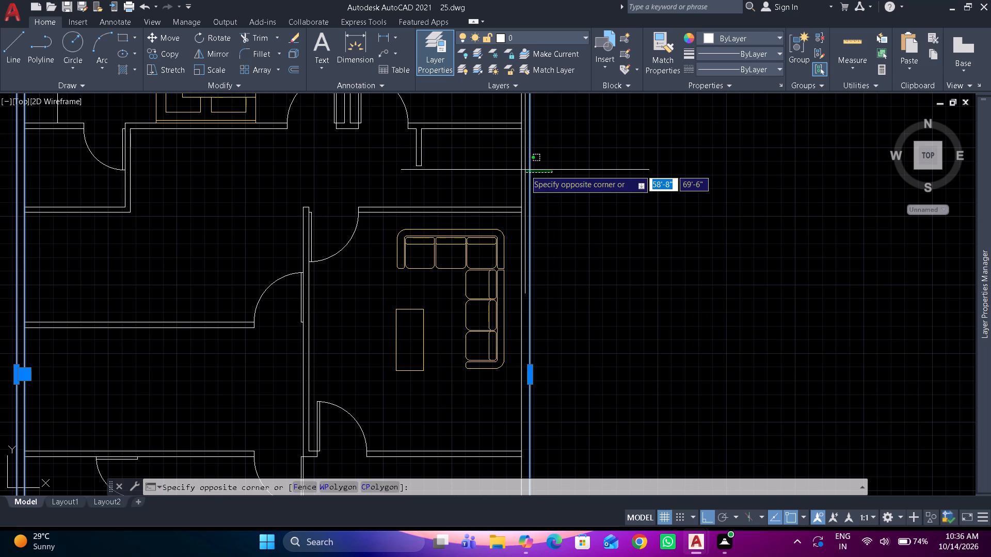
left_click(503, 167)
scroll(503, 167, "down", 2)
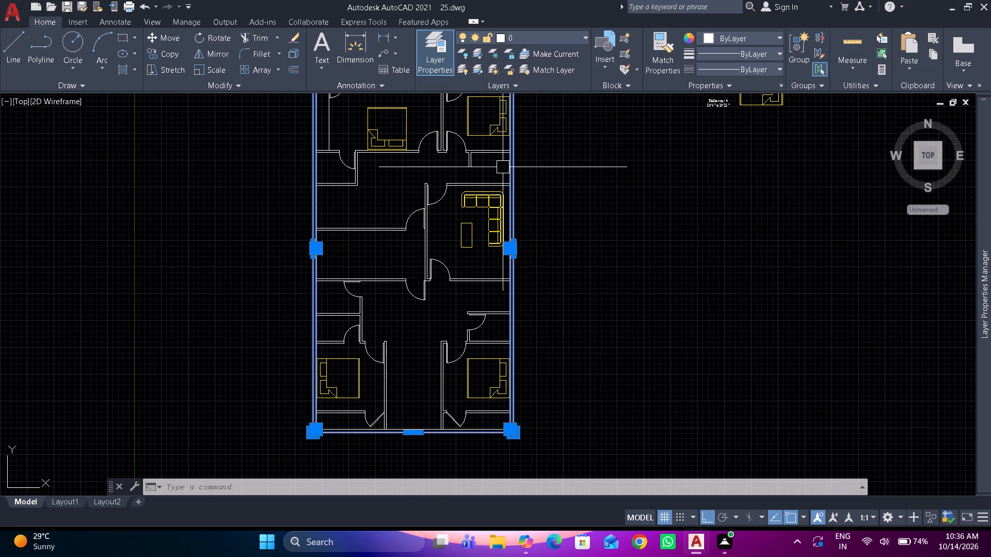
middle_click_drag(502, 169, 514, 267)
scroll(457, 179, "up", 2)
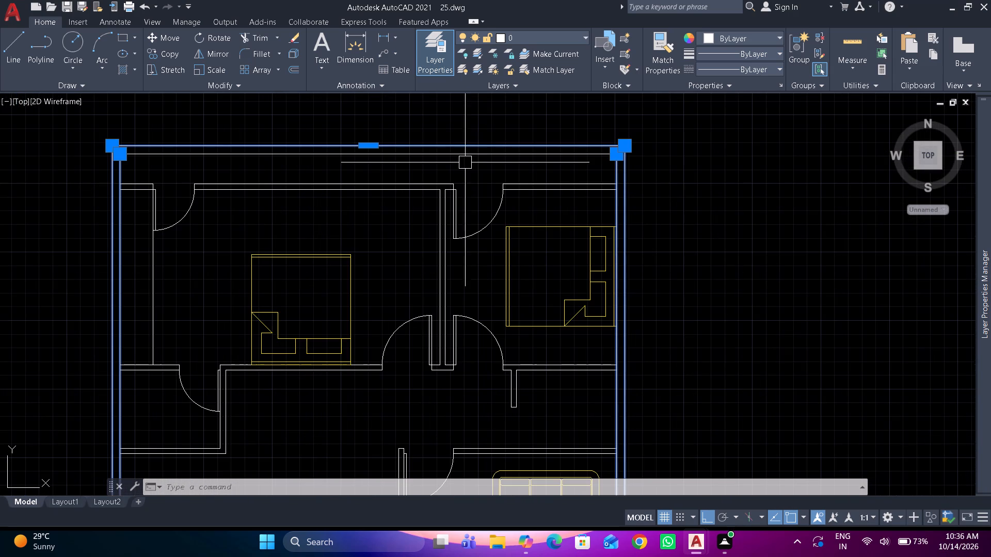
left_click_drag(485, 162, 482, 153)
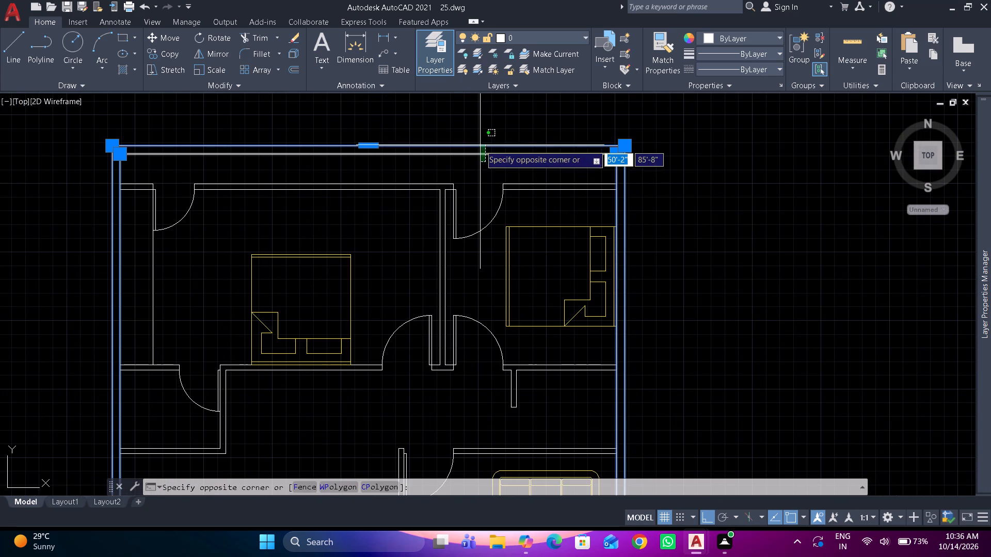
left_click(475, 133)
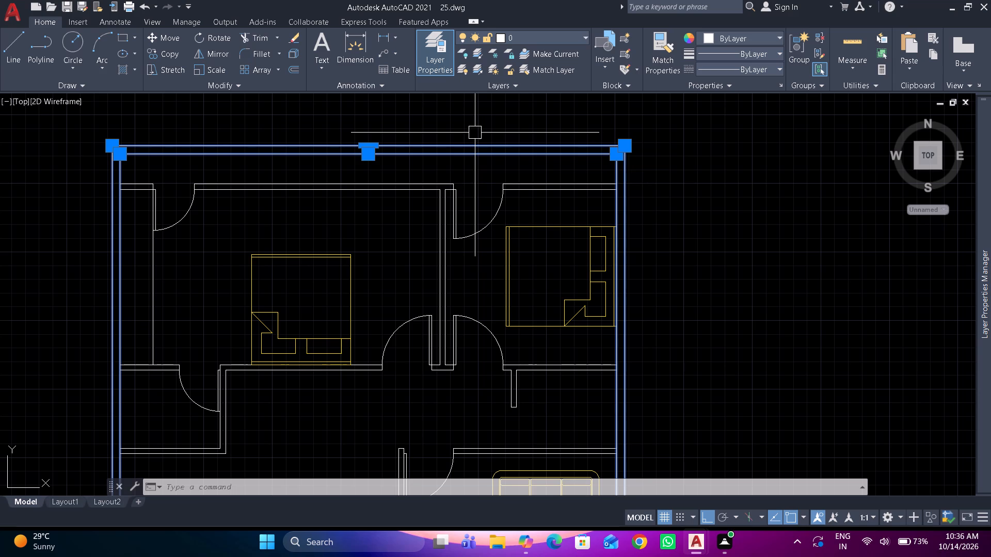
scroll(475, 132, "down", 3)
scroll(475, 365, "up", 3)
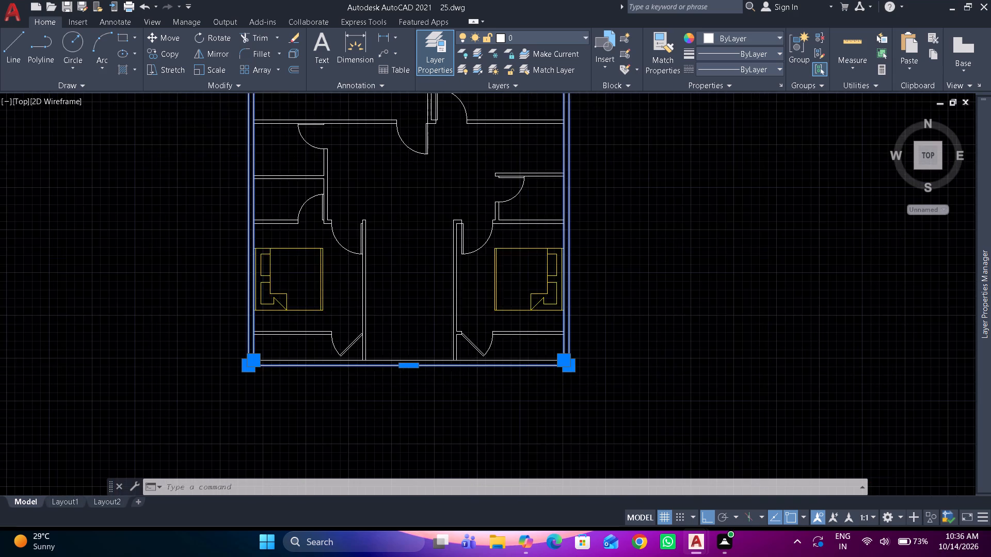
scroll(470, 387, "up", 1)
left_click(382, 302)
left_click(361, 361)
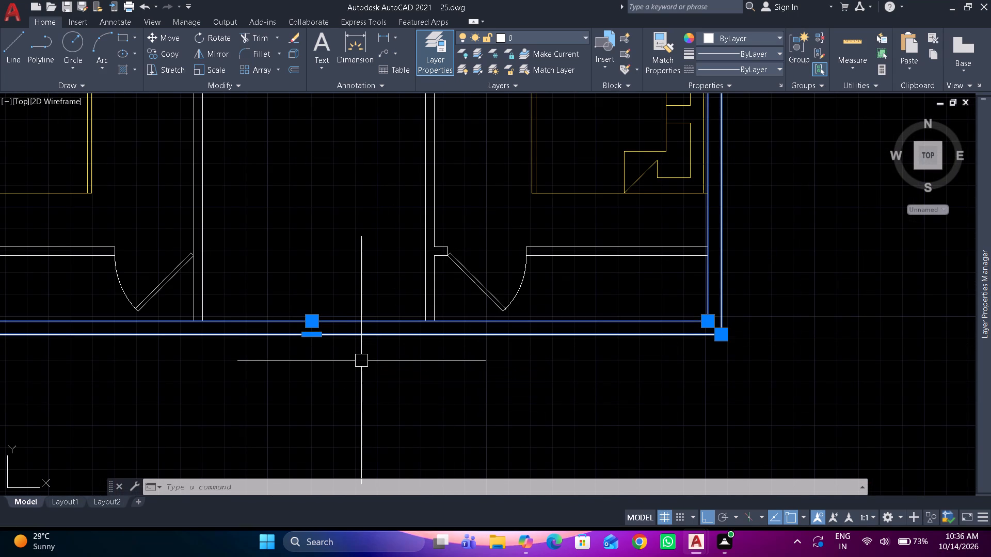
scroll(376, 316, "down", 1)
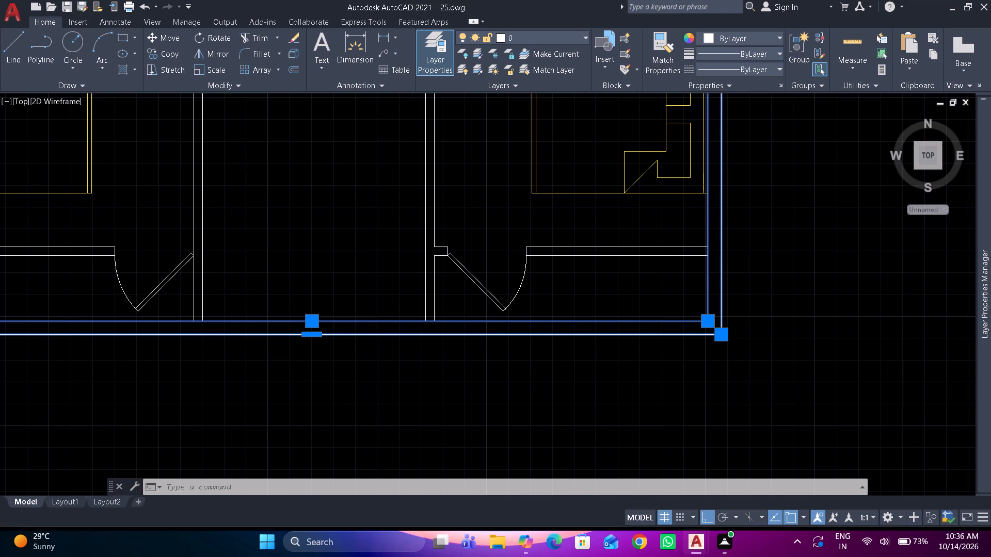
scroll(376, 316, "down", 1)
left_click(565, 41)
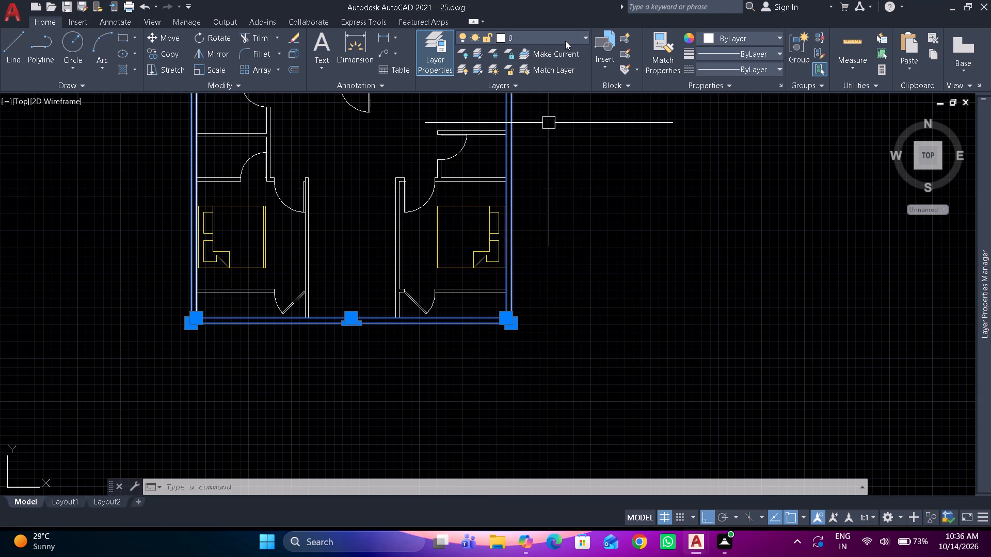
left_click(537, 112)
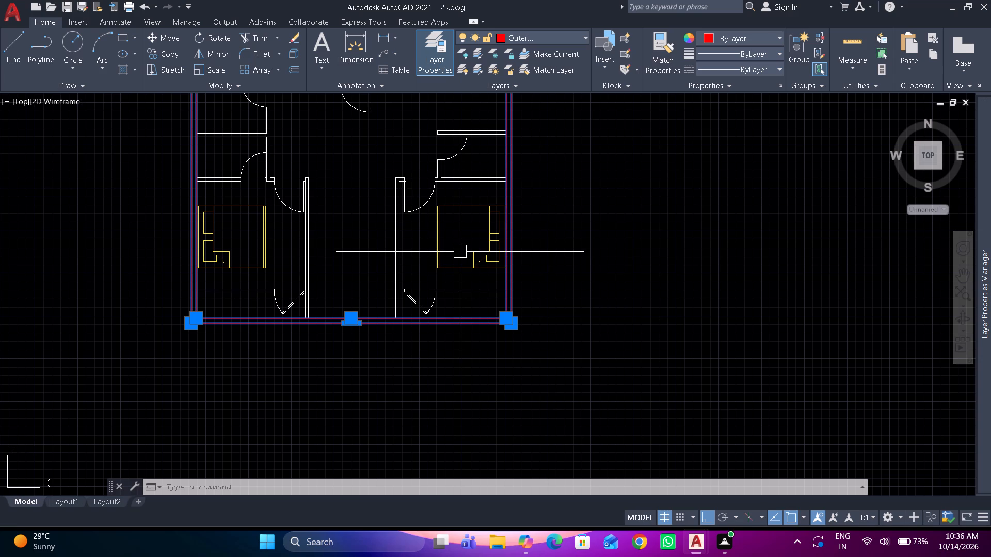
key("Escape")
Create a new layer named Inner Wall and set its colour to blue (index 5).
scroll(446, 247, "down", 2)
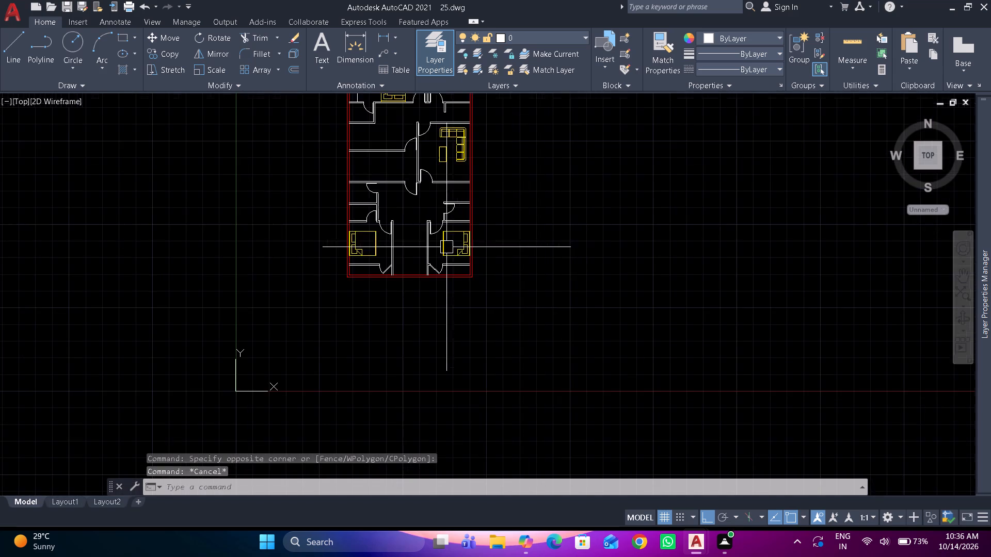
middle_click_drag(446, 247, 470, 318)
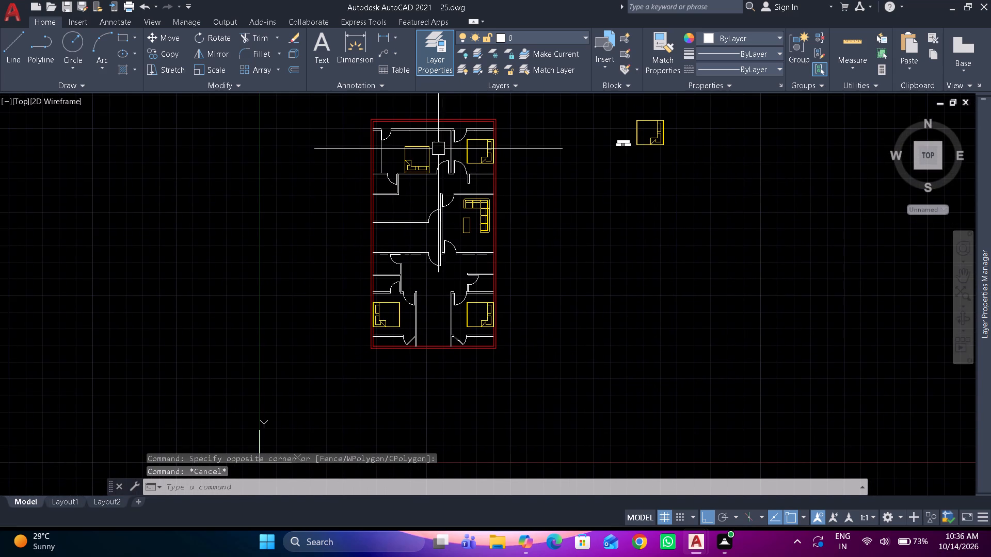
left_click(982, 159)
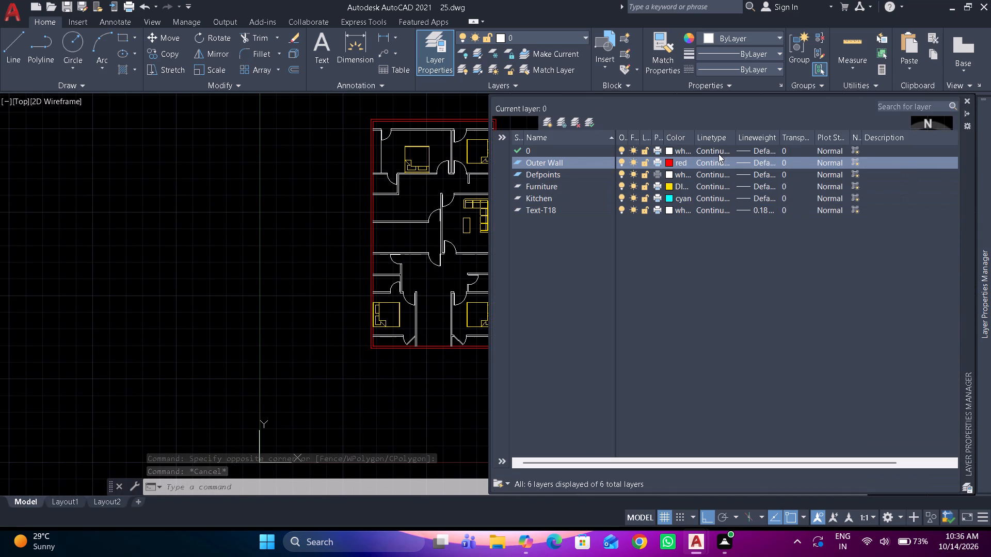
left_click(548, 122)
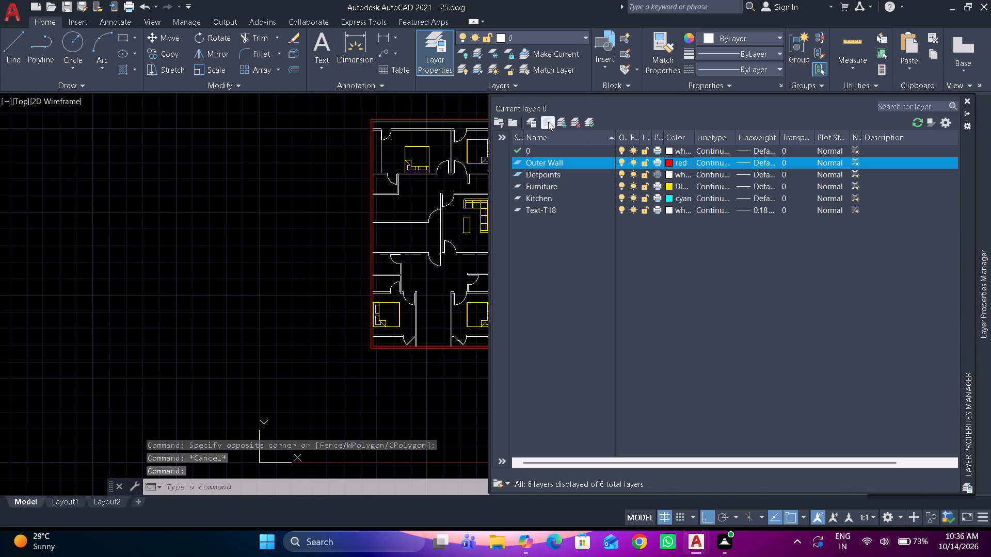
type("Inner Wall")
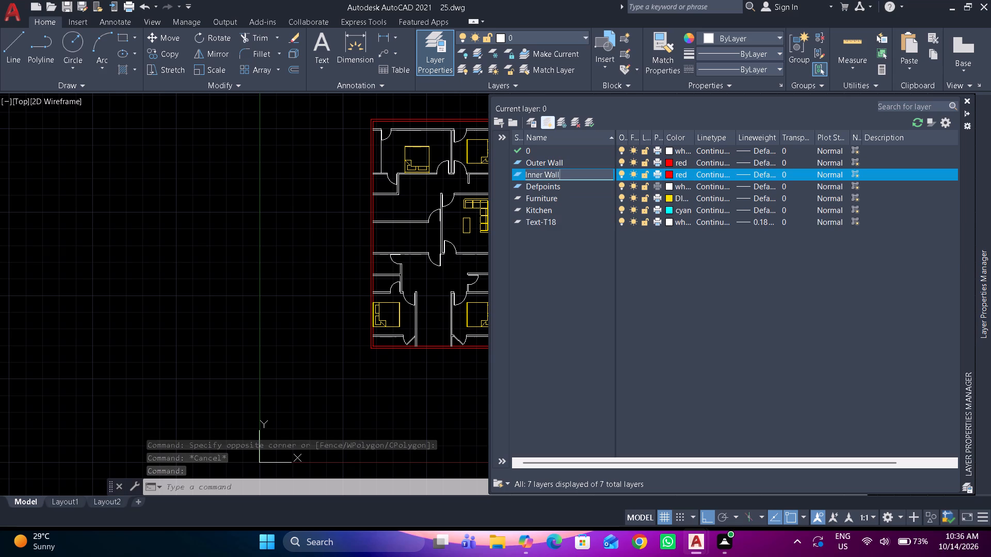
key("Return")
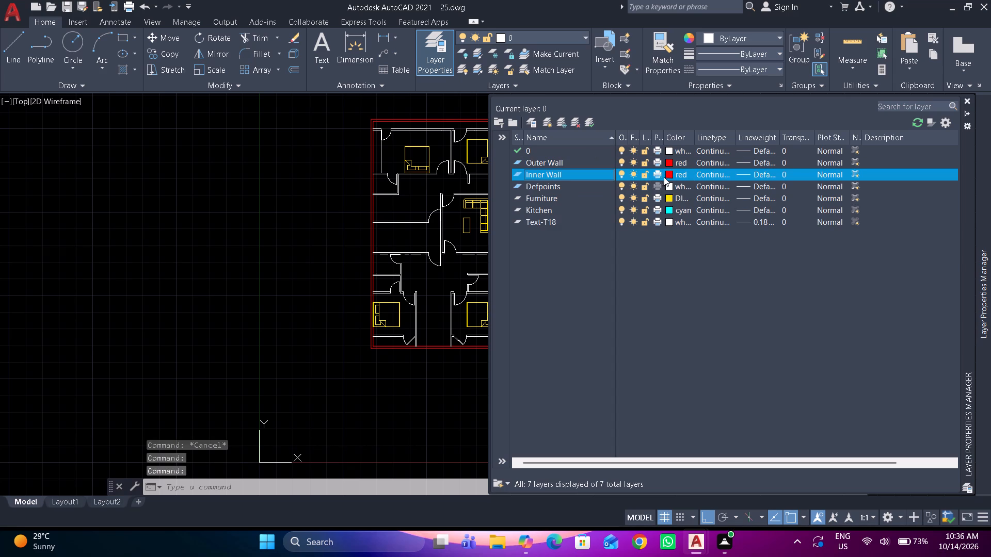
left_click(667, 175)
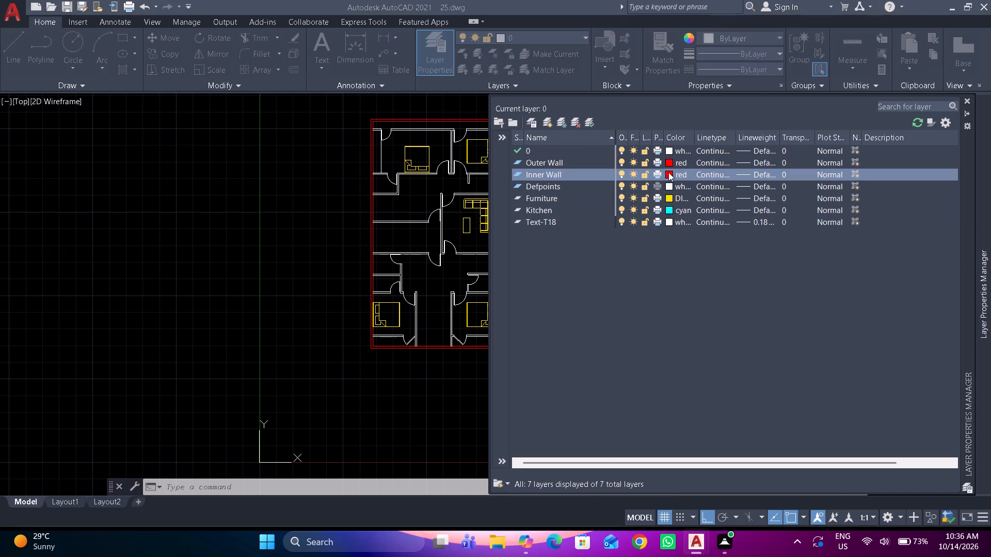
key("5")
key("Return")
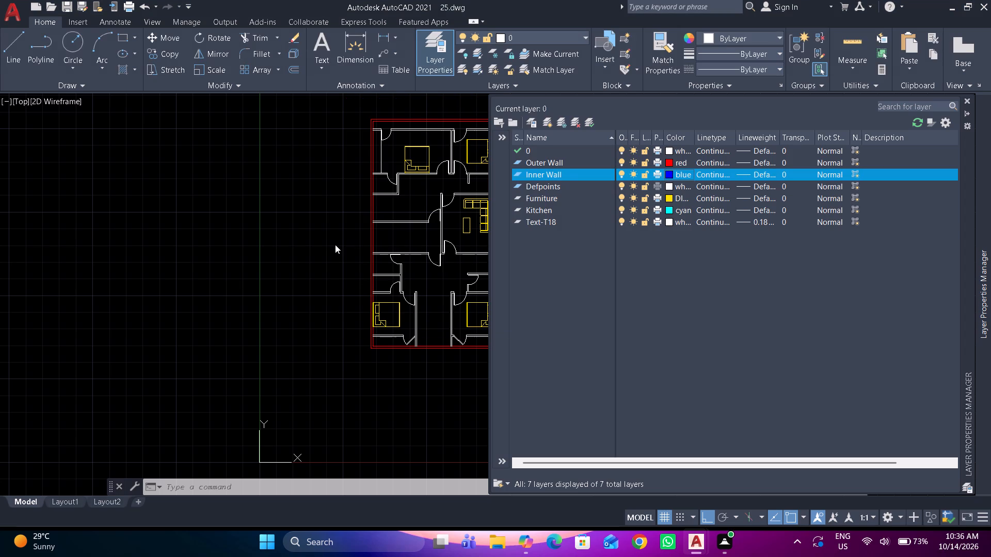
left_click(335, 244)
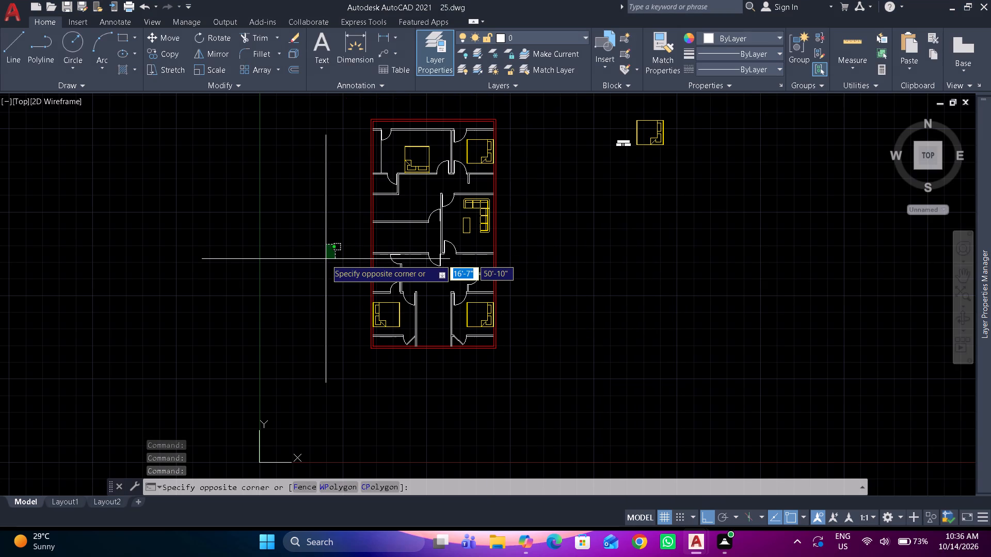
key("Escape")
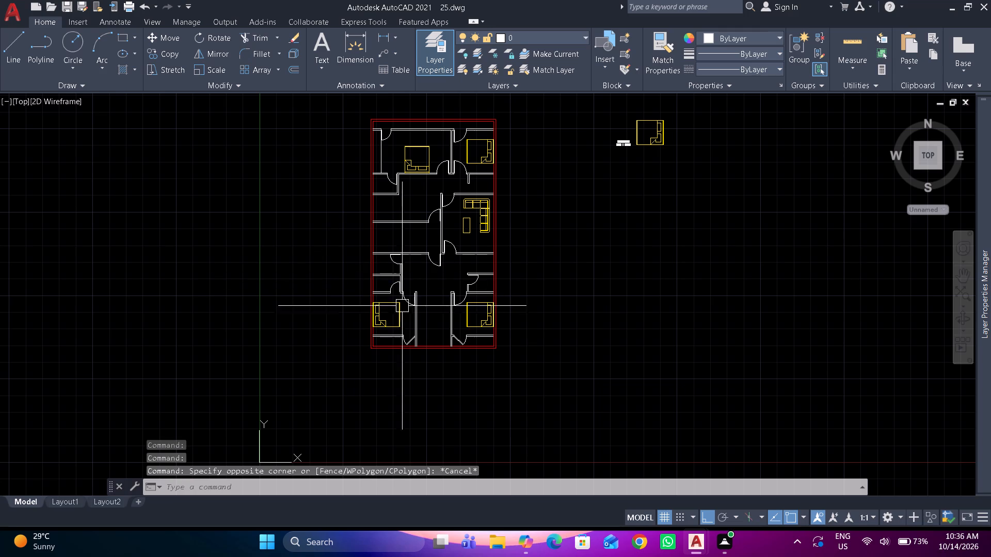
Select all the door blocks by similarity to one bedroom door and hide them, leaving the walls and furniture displayed.
scroll(417, 325, "up", 3)
left_click(392, 240)
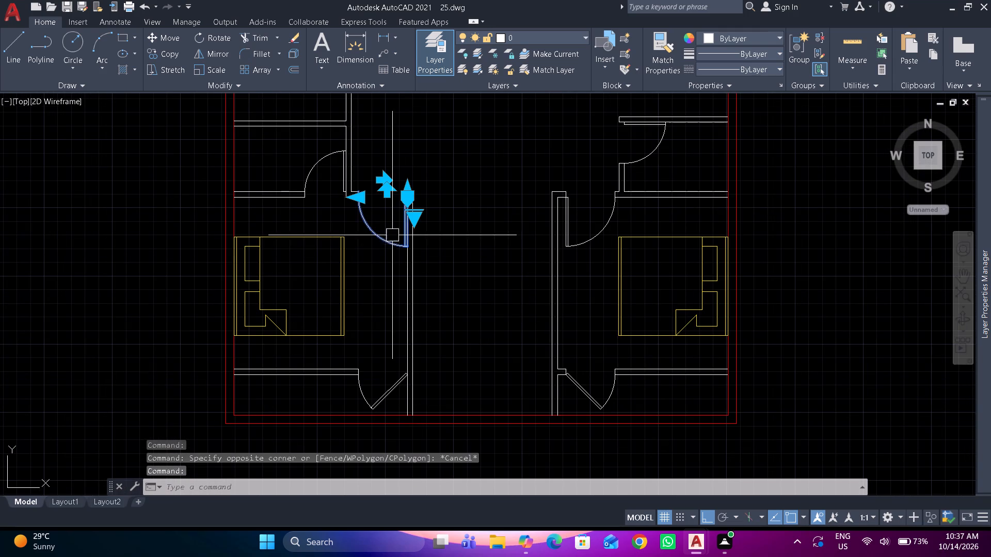
right_click(447, 137)
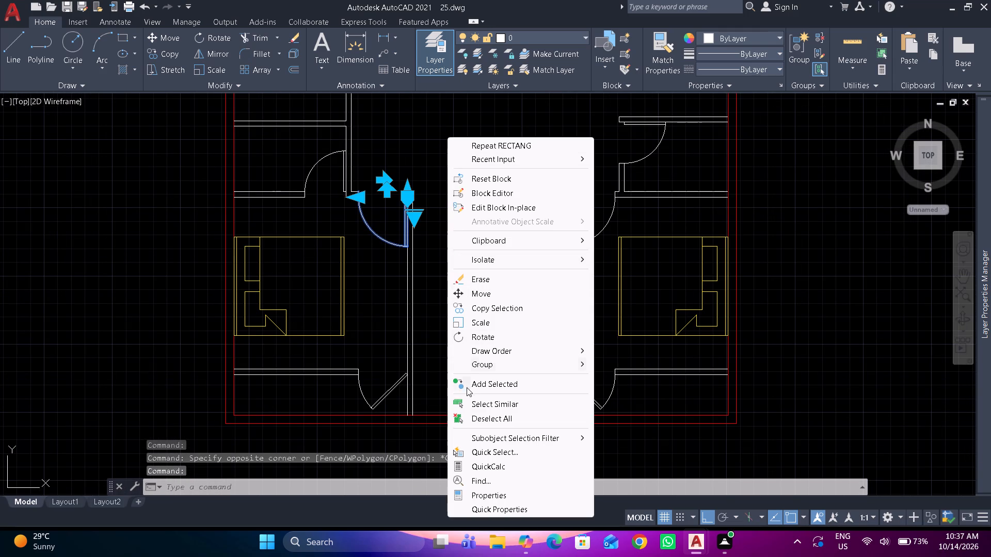
left_click(469, 405)
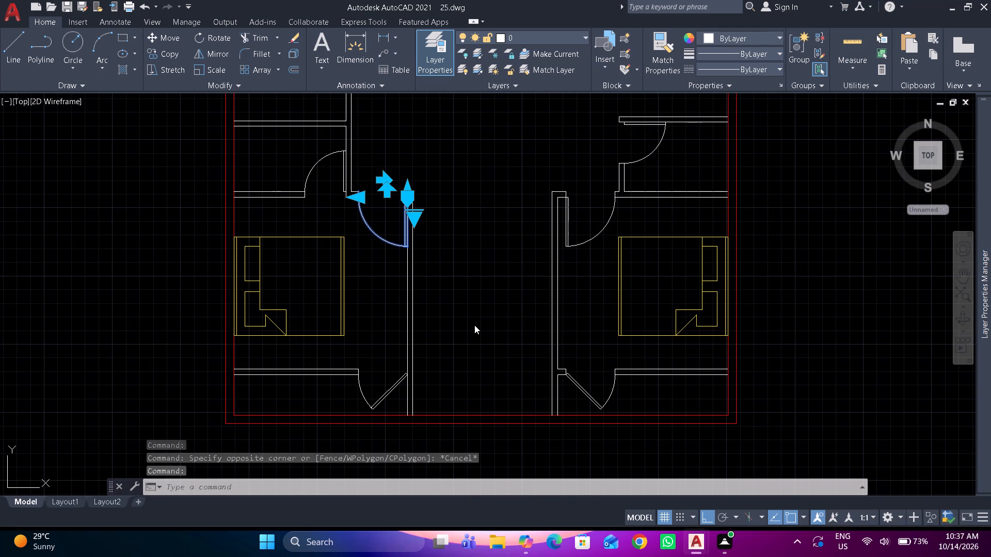
scroll(474, 307, "down", 3)
middle_click_drag(474, 306, 470, 314)
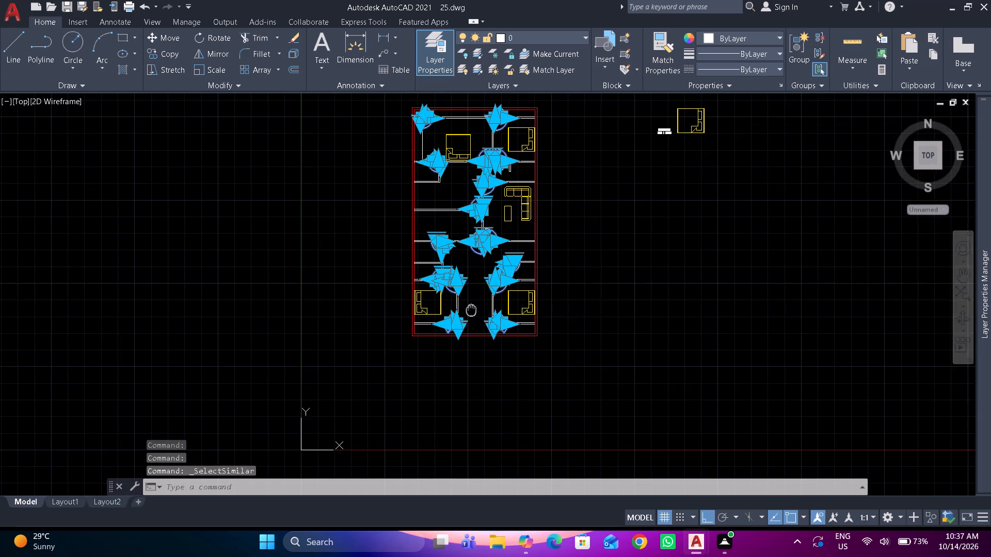
middle_click_drag(470, 314, 458, 337)
right_click(289, 226)
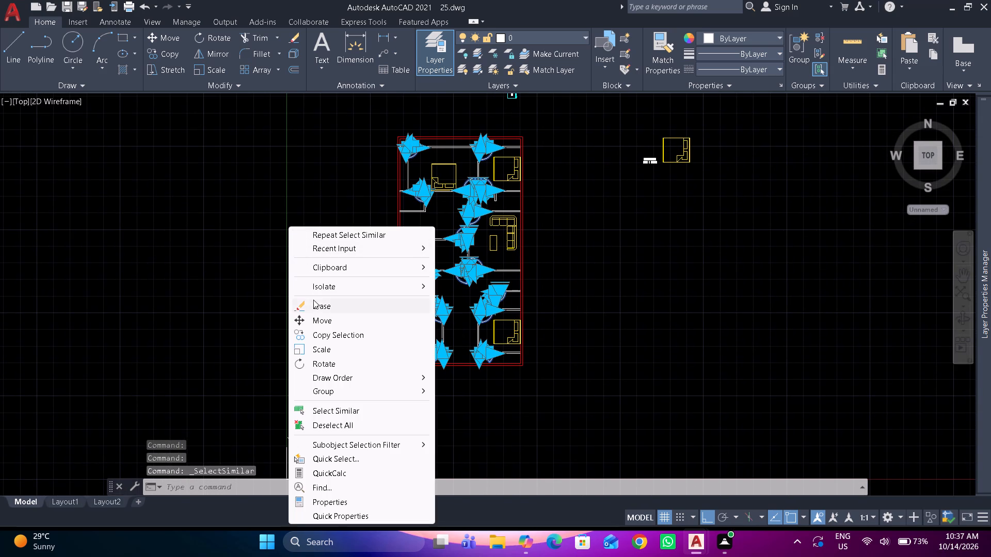
left_click(313, 282)
left_click(471, 302)
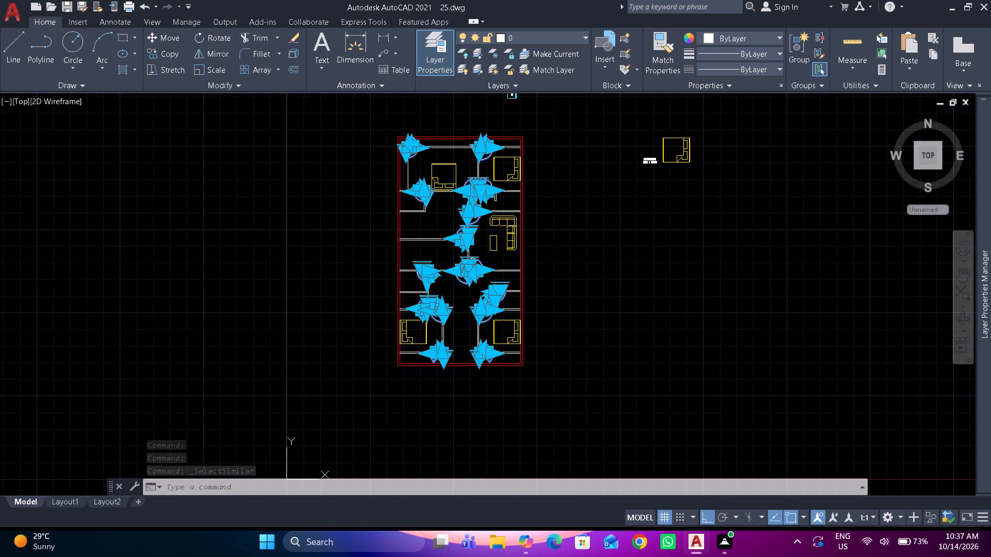
scroll(440, 338, "up", 1)
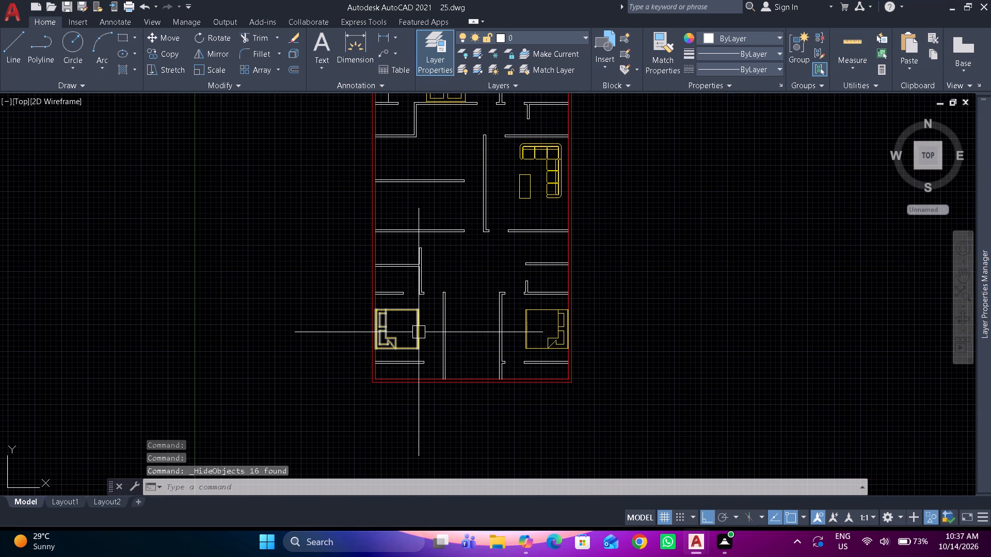
left_click(418, 331)
key("Escape")
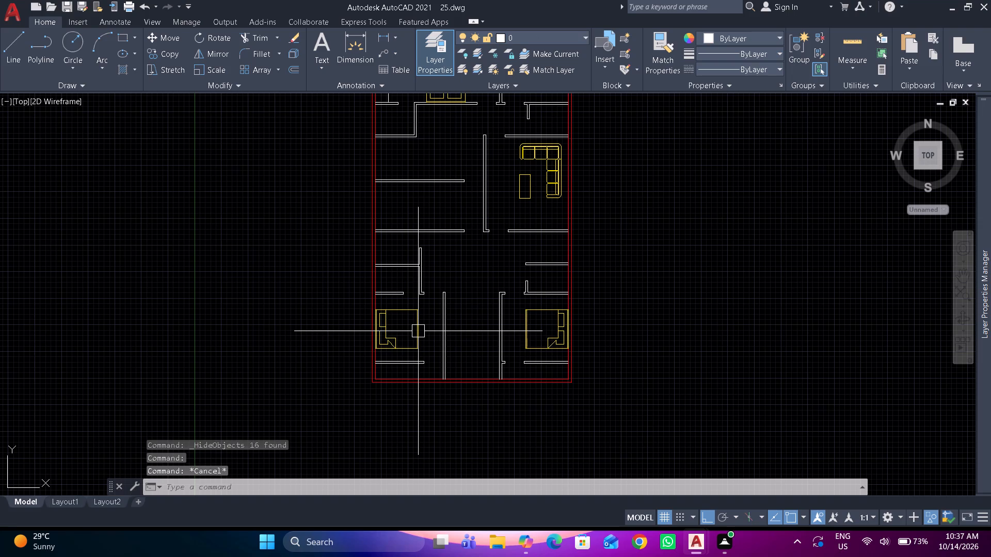
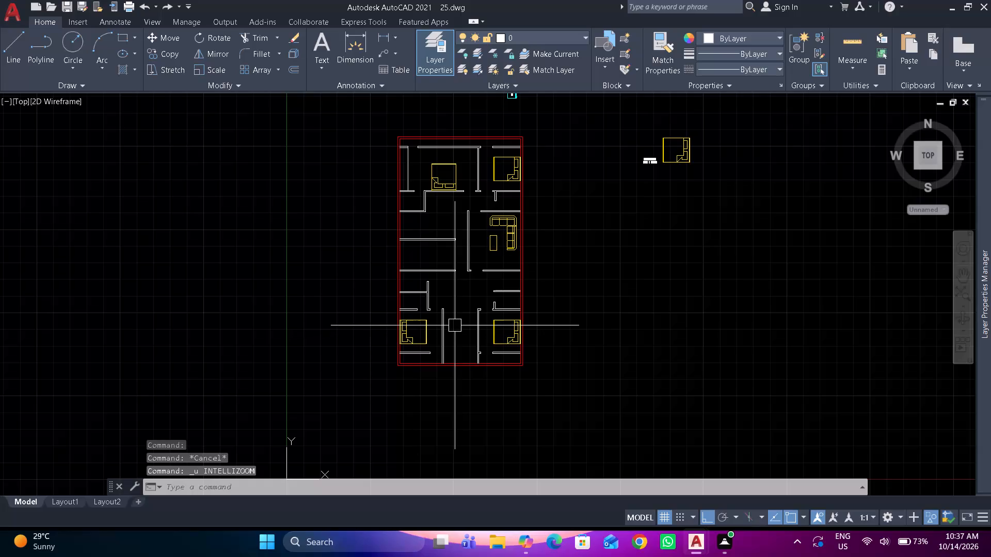
Undo the last hiding of objects in the floor plan.
key("ctrl+z")
Select all door blocks similar to the lower-left bedroom's door and hide them from the floor plan.
scroll(446, 332, "up", 1)
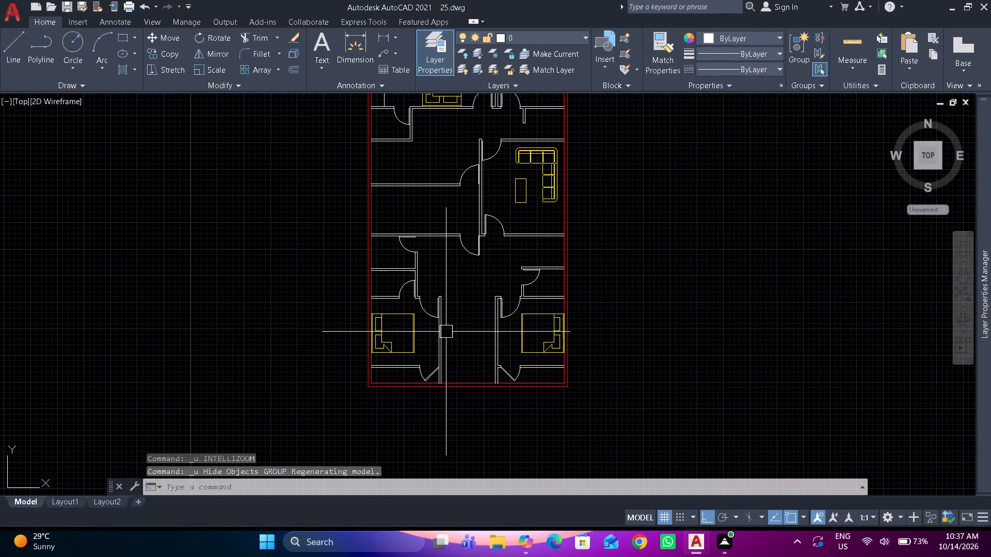
scroll(440, 320, "up", 2)
left_click(412, 306)
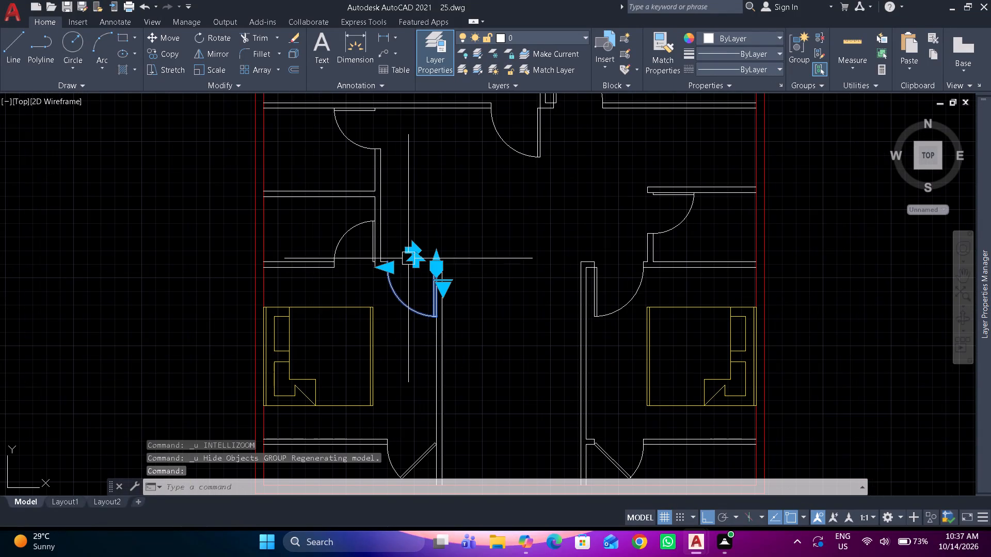
right_click(131, 214)
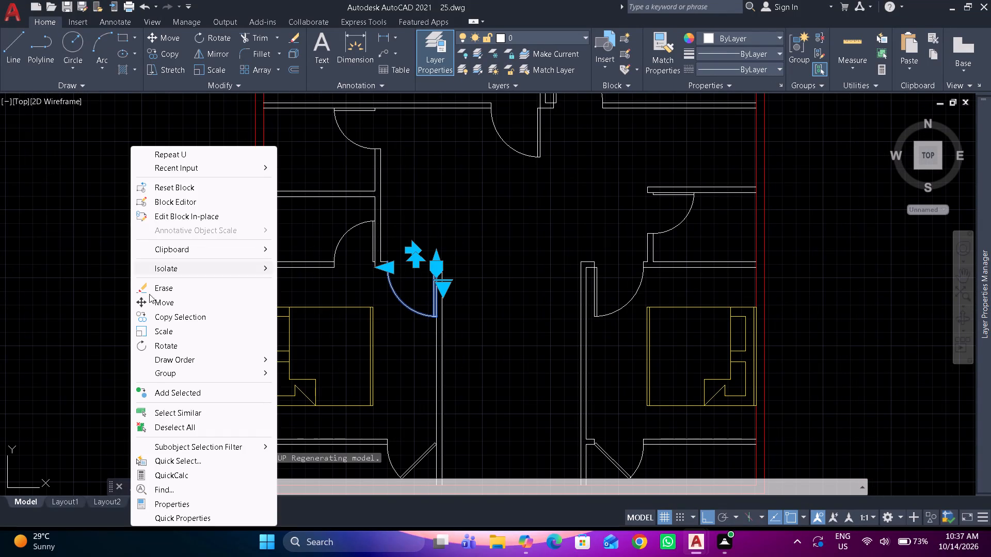
left_click(168, 411)
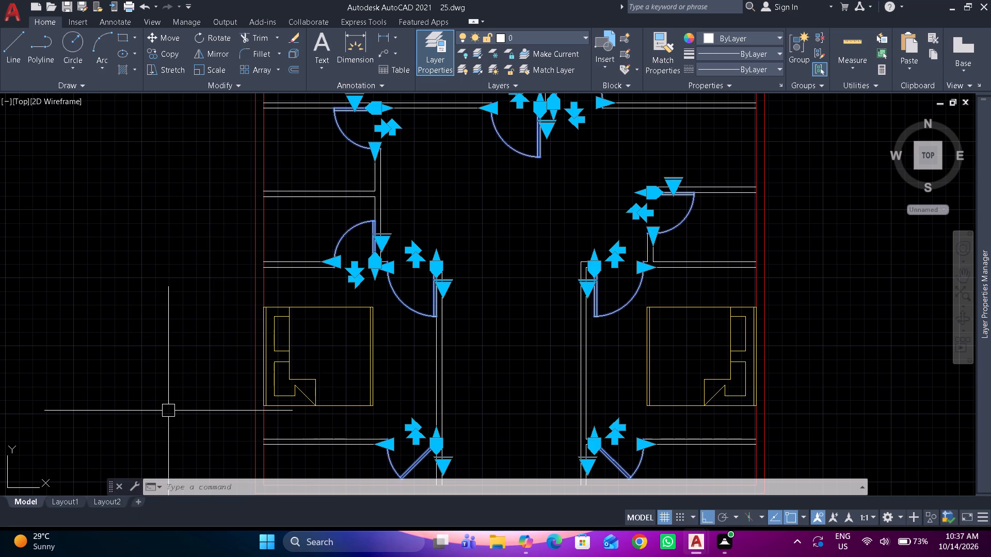
scroll(169, 407, "down", 1)
scroll(169, 363, "down", 1)
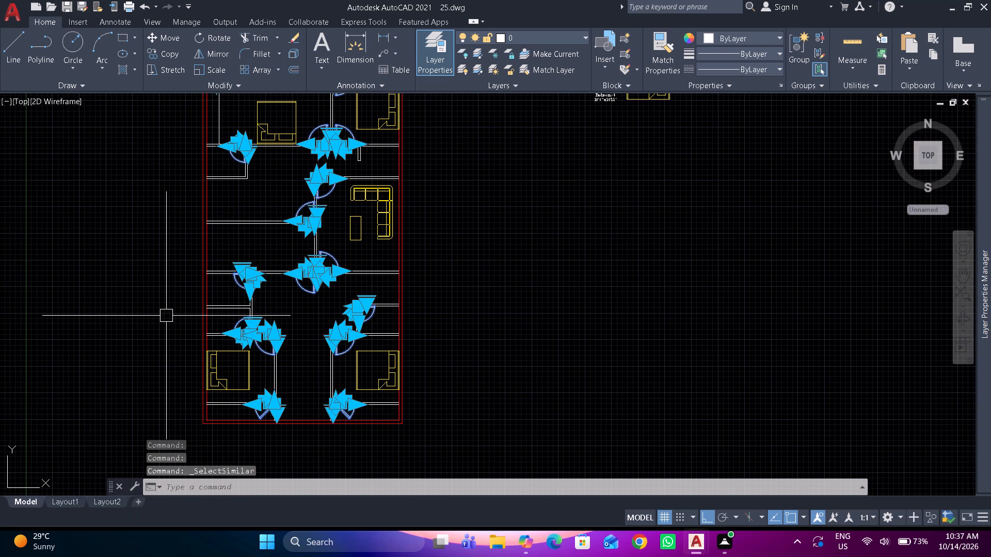
right_click(166, 316)
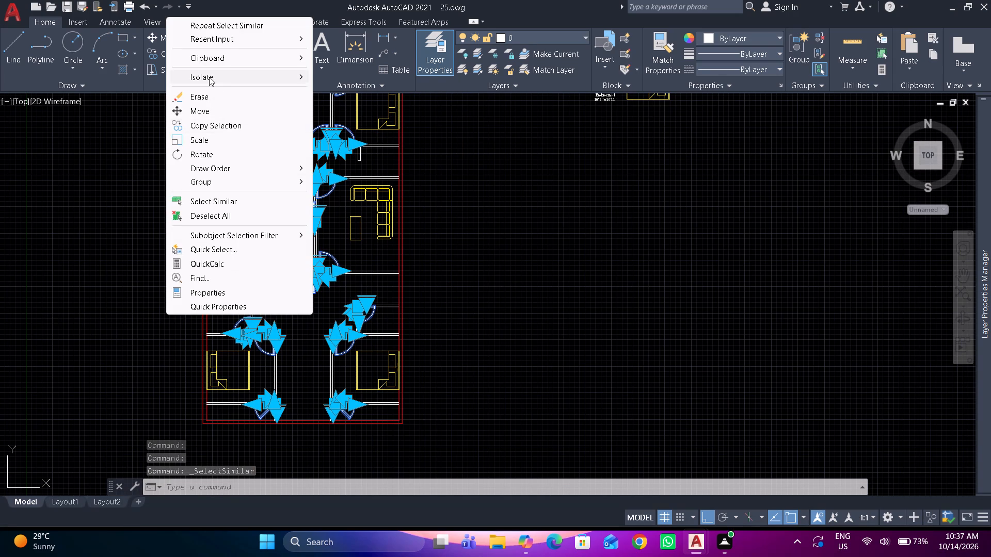
left_click(209, 77)
left_click(349, 91)
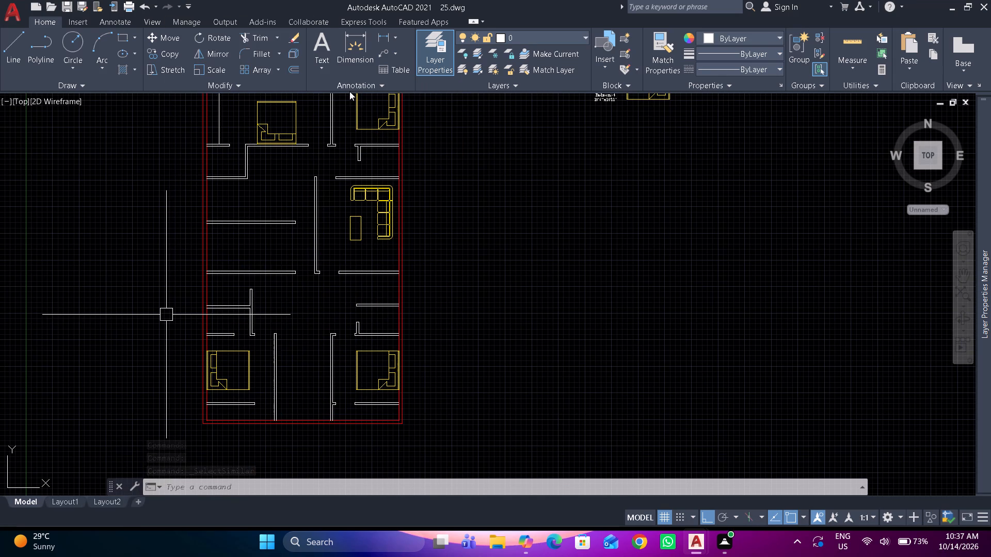
Select all bed blocks similar to the lower-left bedroom's bed and hide them.
middle_click_drag(356, 218, 372, 251)
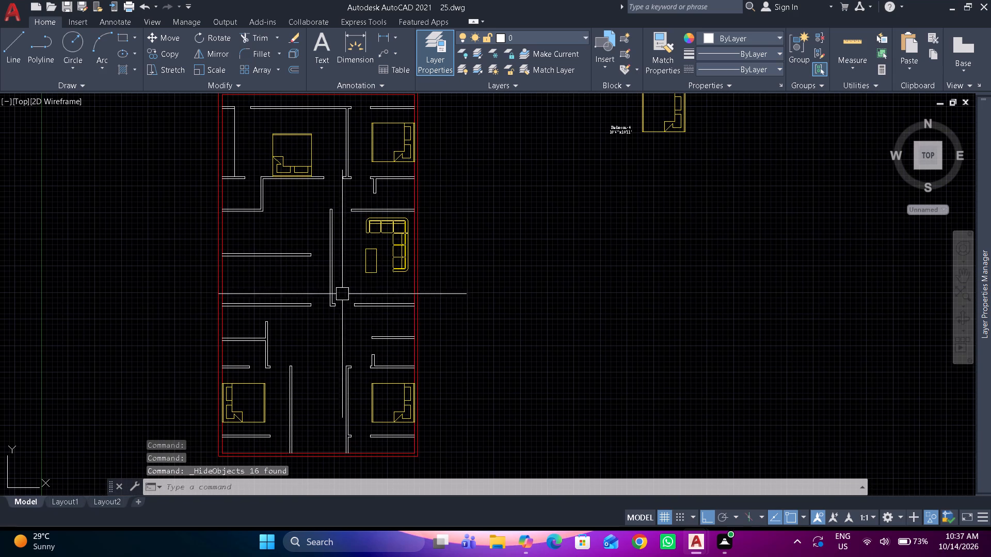
left_click(261, 402)
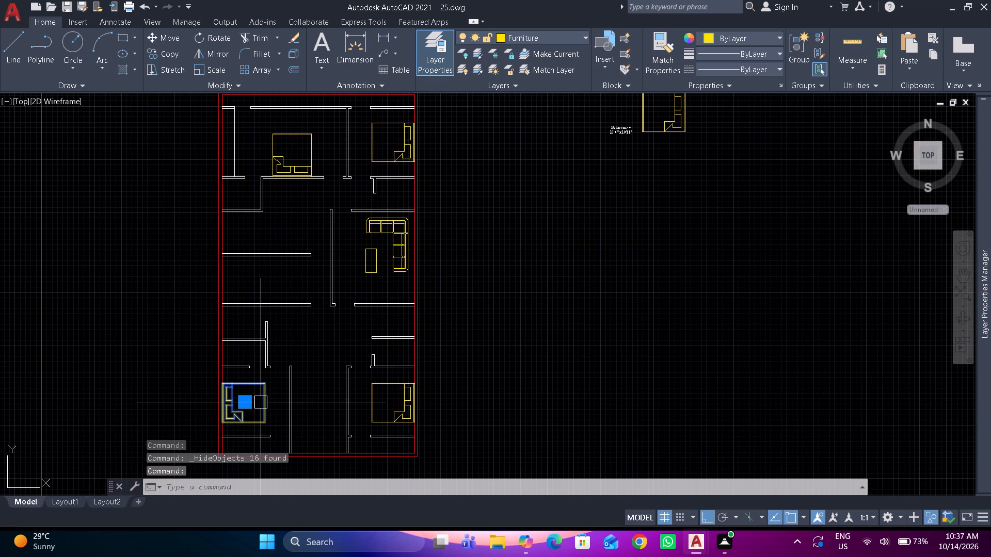
right_click(141, 266)
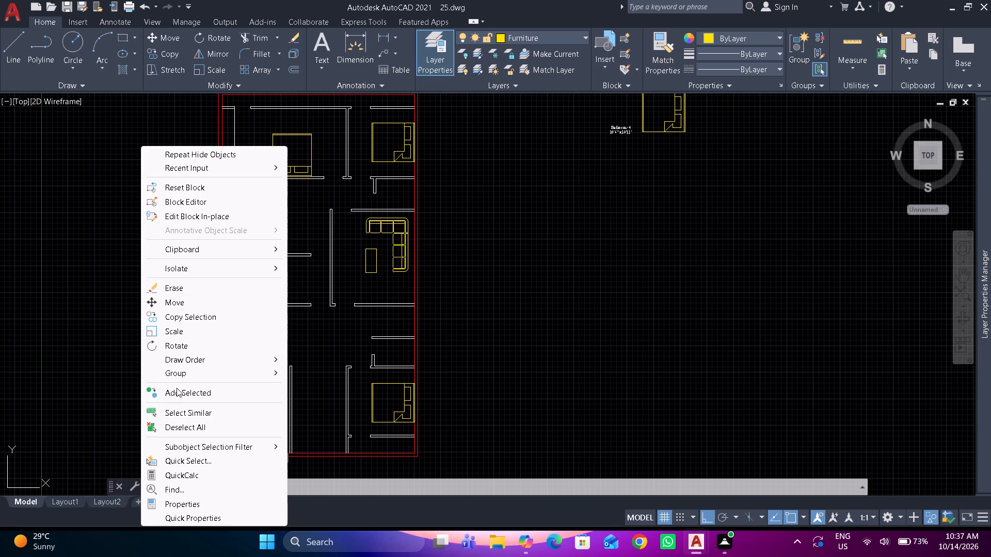
left_click(181, 408)
right_click(138, 278)
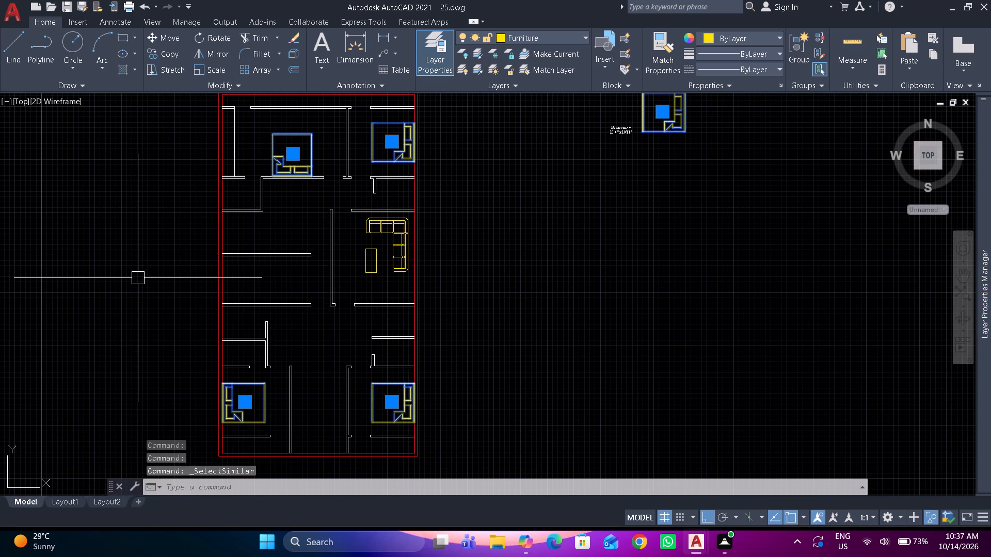
left_click(173, 291)
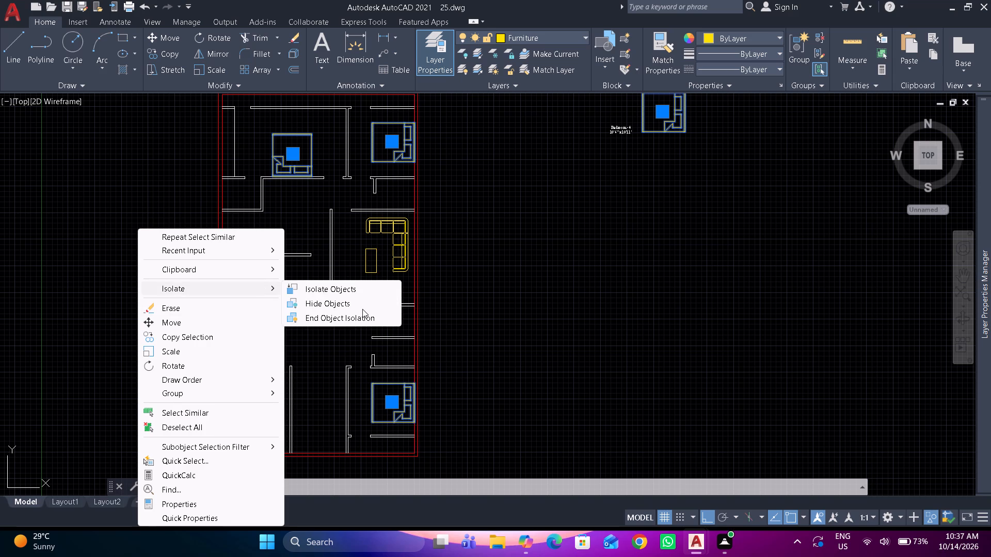
left_click(362, 309)
Hide the L-shaped sofa and the coffee table in the living room.
scroll(380, 283, "down", 1)
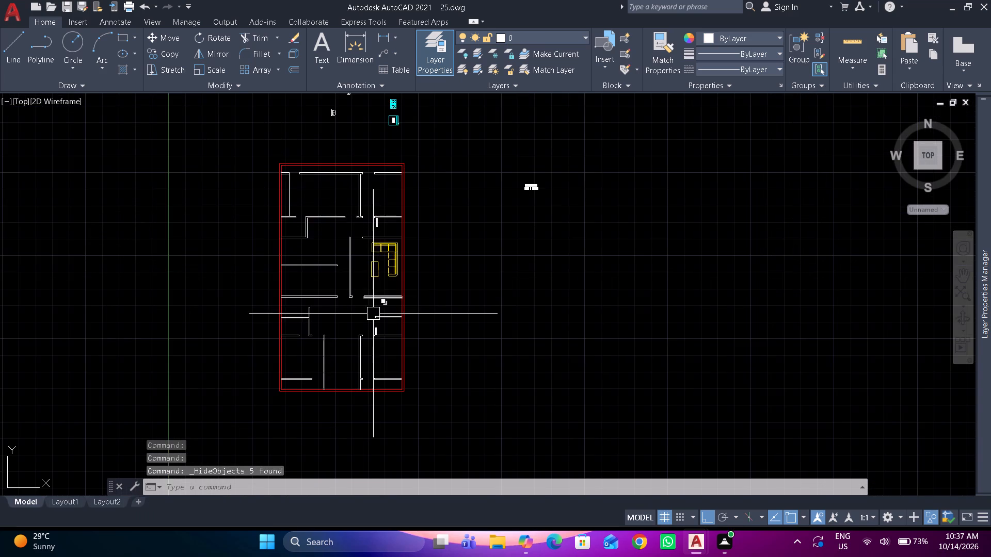
scroll(373, 322, "up", 1)
scroll(395, 240, "up", 3)
left_click_drag(414, 296, 407, 288)
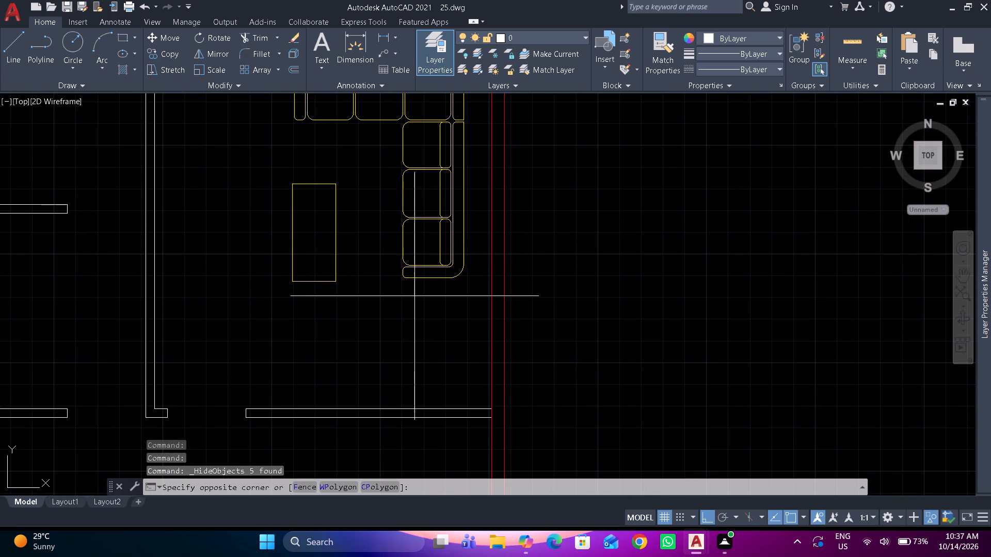
left_click(298, 240)
right_click(298, 240)
left_click(346, 283)
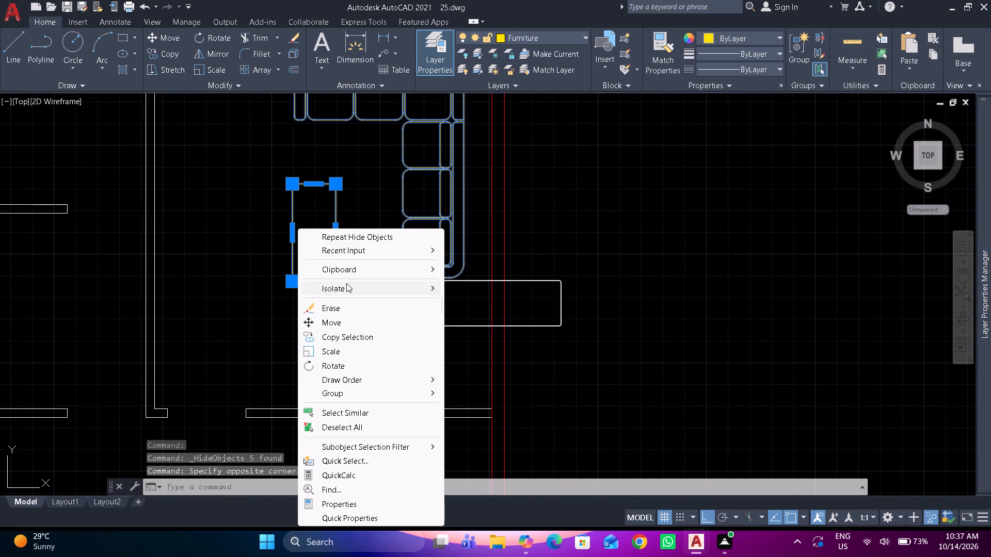
left_click(463, 302)
Assign the floor plan's interior wall lines to the Inner Wall layer, leaving out the single vertical line in the upper-left room.
scroll(410, 256, "down", 4)
middle_click_drag(409, 262, 471, 251)
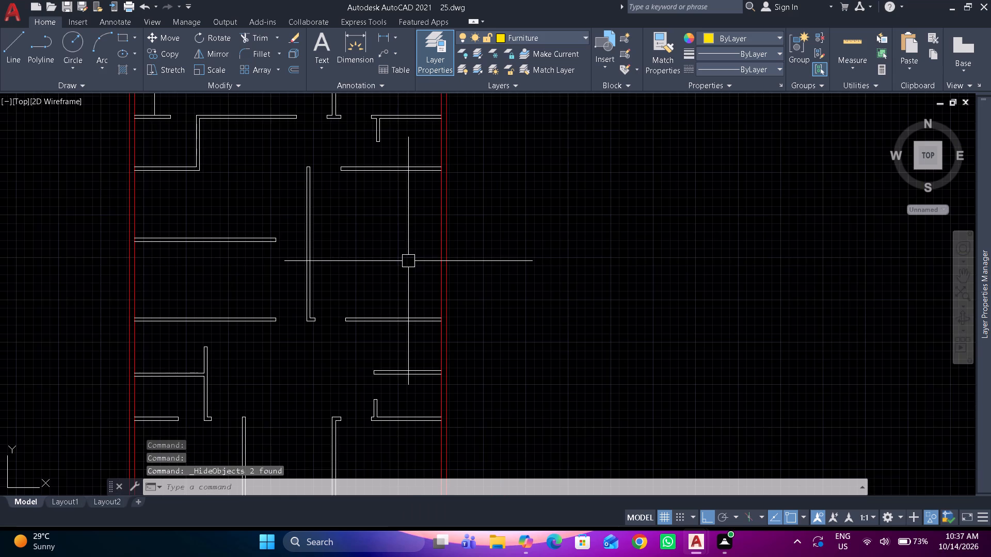
middle_click_drag(471, 251, 487, 244)
scroll(465, 258, "down", 1)
middle_click_drag(465, 259, 467, 273)
scroll(467, 275, "up", 1)
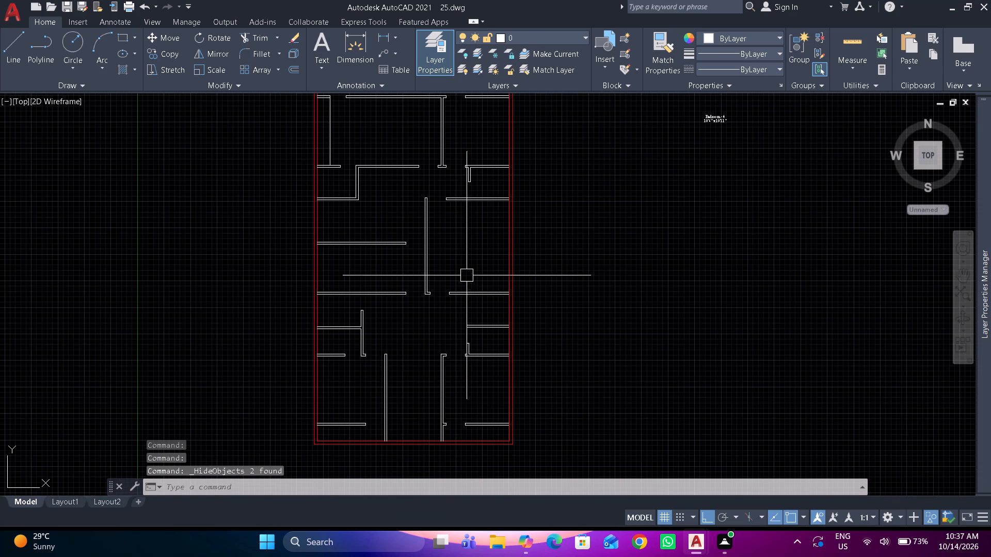
scroll(497, 435, "up", 2)
left_click(497, 435)
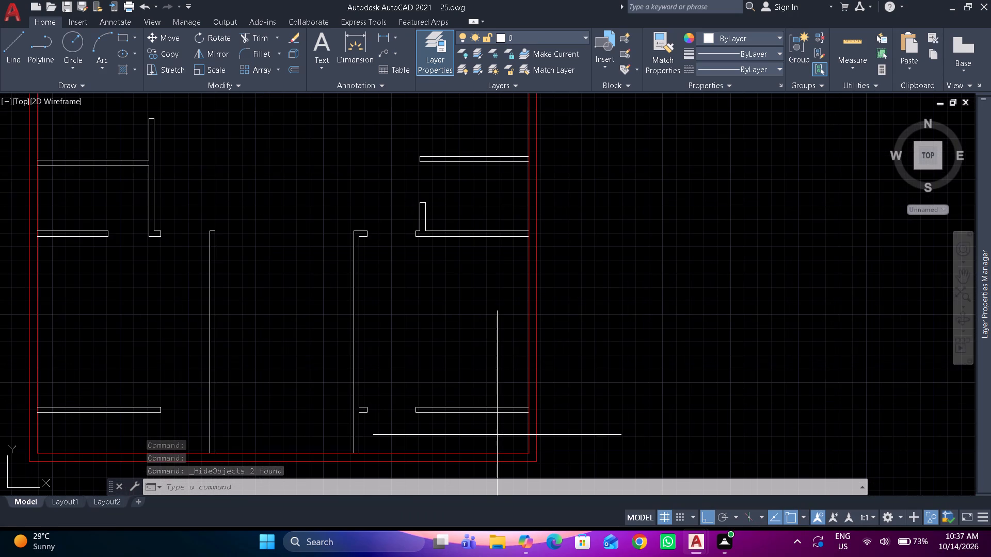
scroll(497, 435, "down", 2)
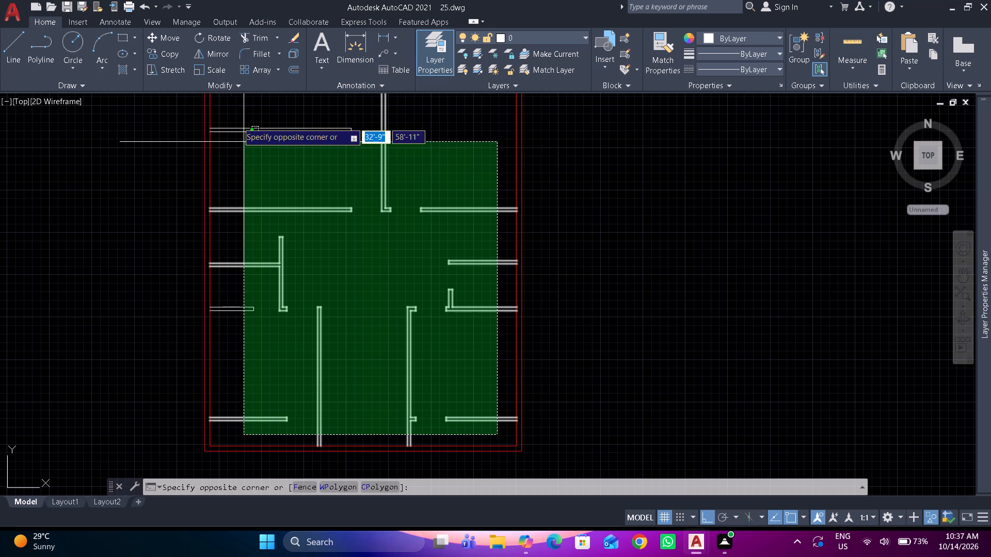
left_click(229, 104)
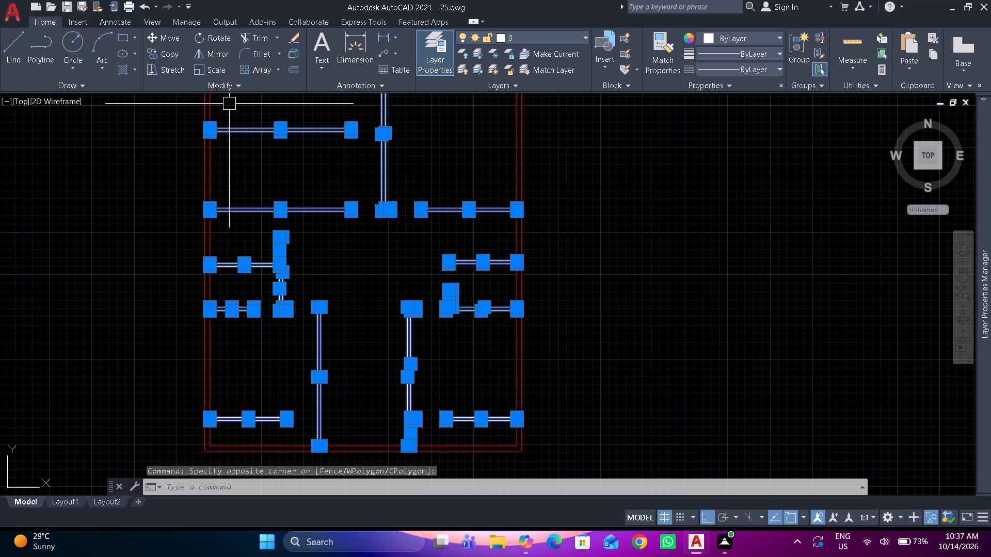
middle_click_drag(238, 126, 294, 408)
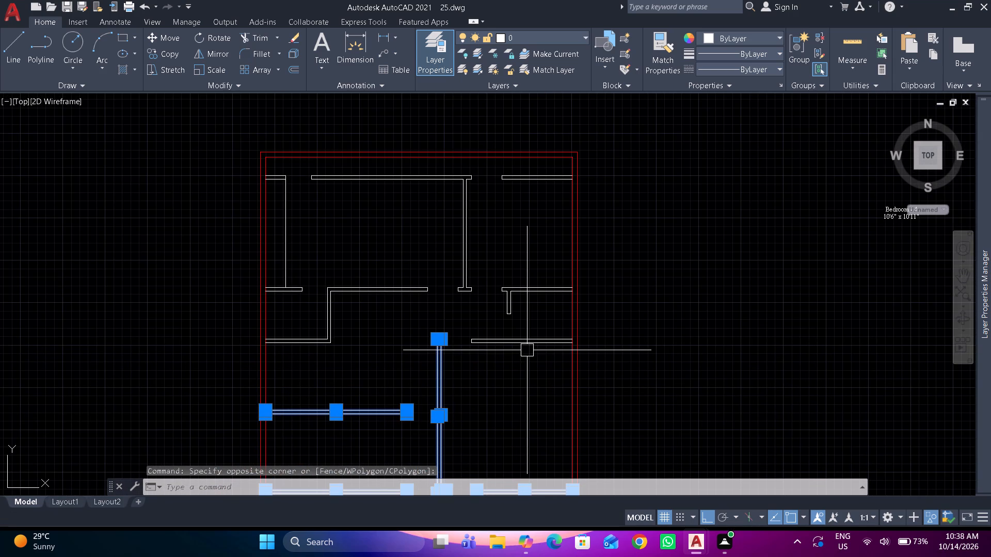
left_click_drag(532, 358, 522, 345)
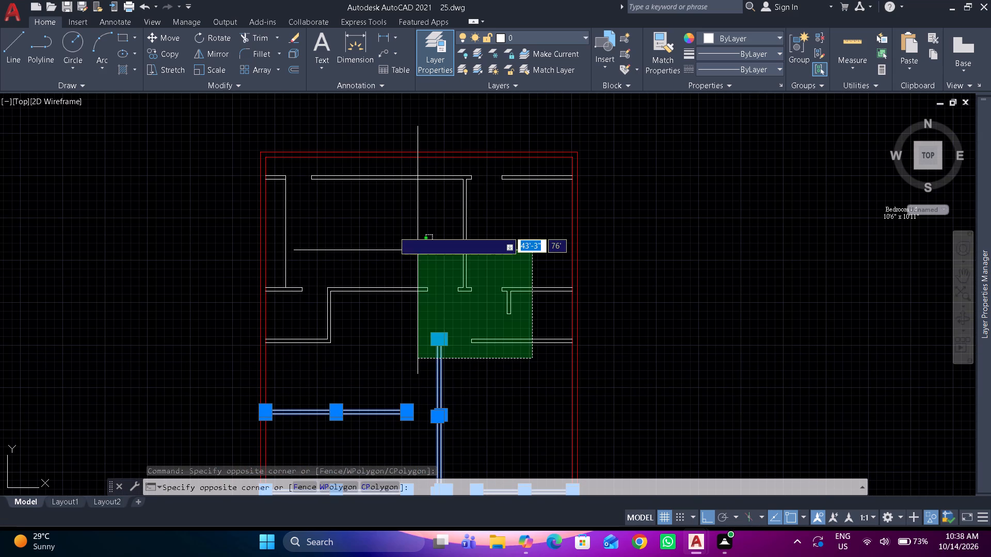
left_click(318, 169)
scroll(273, 175, "up", 3)
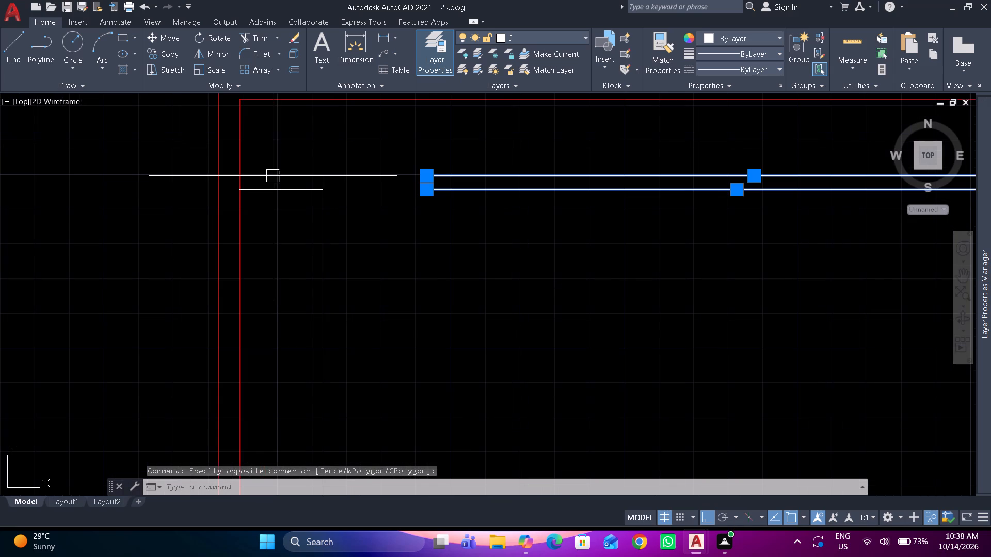
left_click_drag(289, 214, 279, 185)
left_click(268, 151)
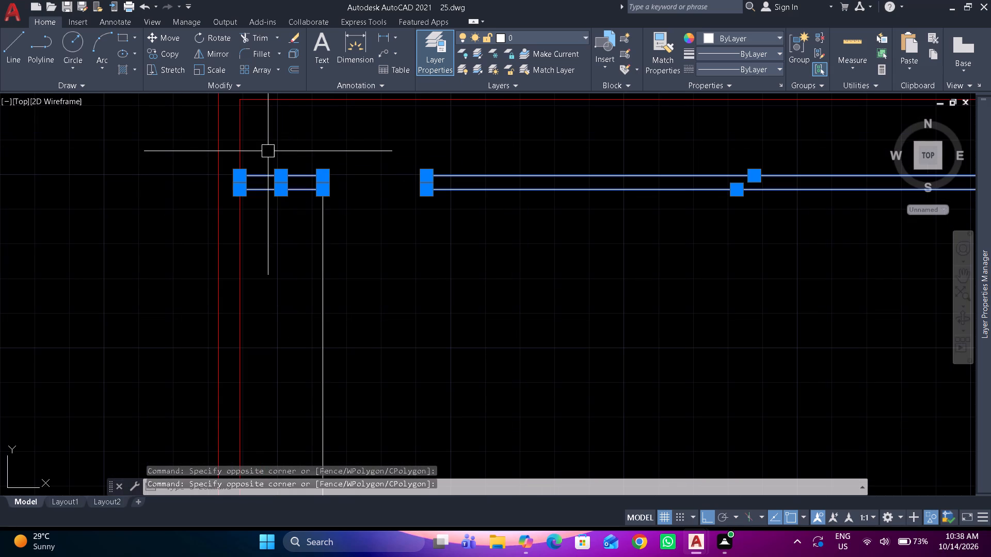
left_click(298, 140)
left_click(342, 224)
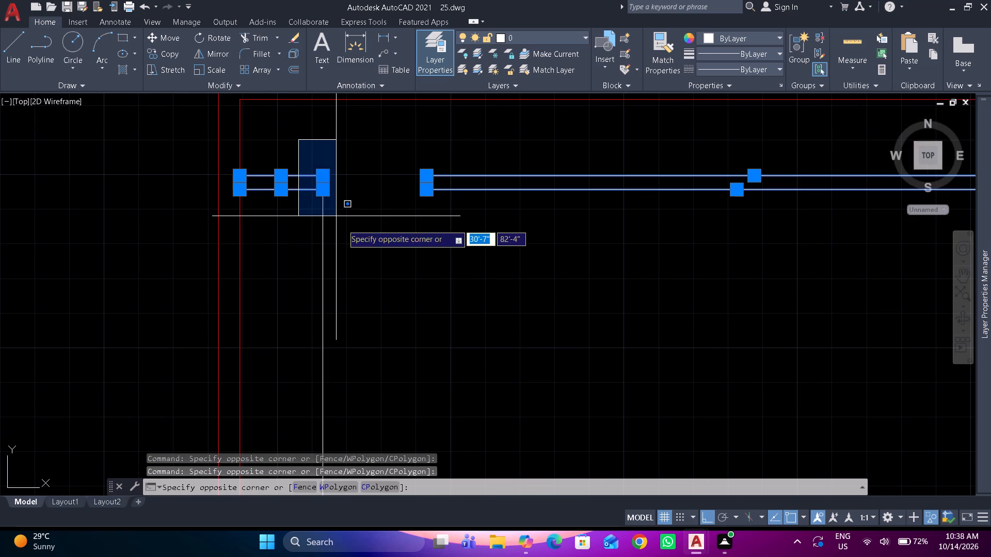
scroll(344, 203, "down", 3)
scroll(364, 363, "up", 3)
left_click_drag(366, 439, 349, 401)
left_click(320, 330)
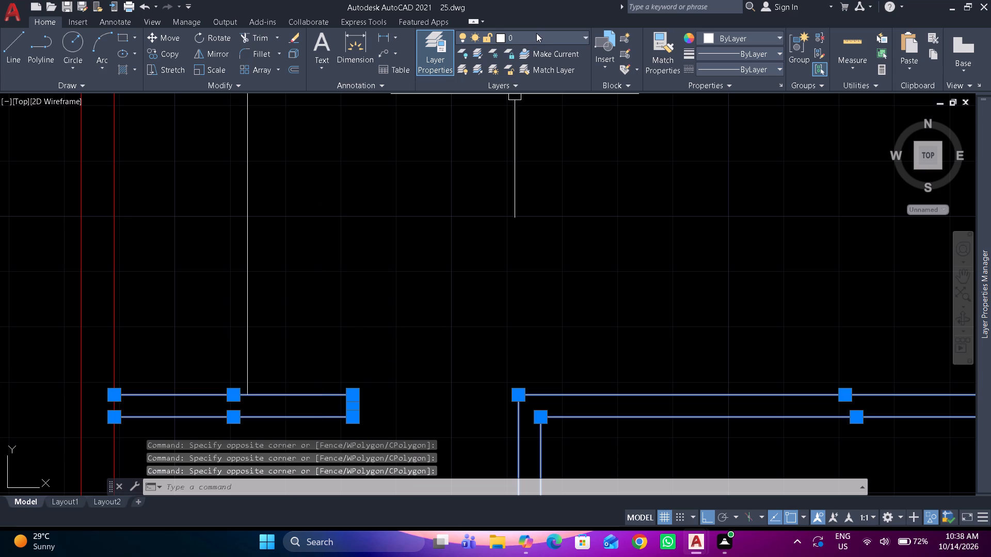
left_click(536, 33)
left_click(535, 100)
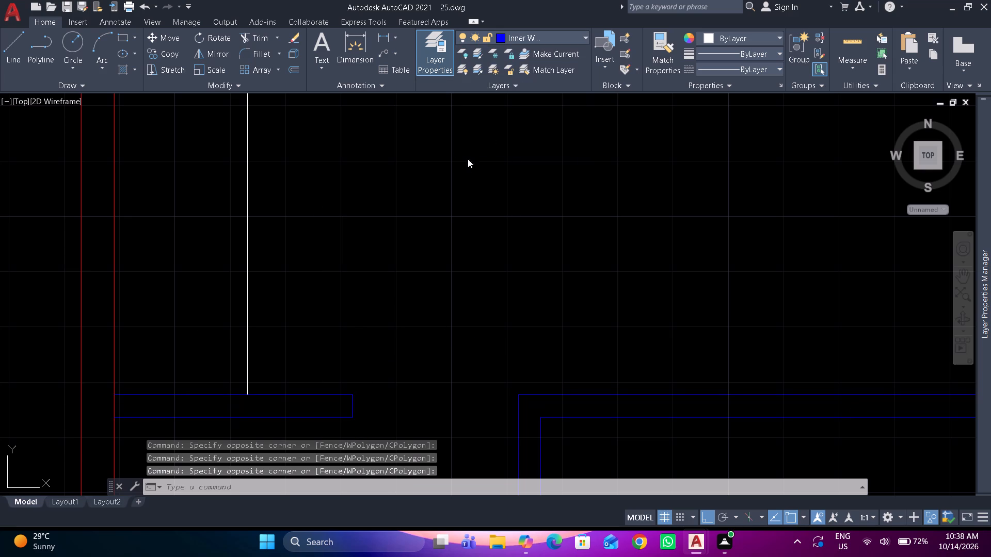
scroll(454, 192, "down", 5)
middle_click_drag(445, 231, 378, 178)
key("Escape")
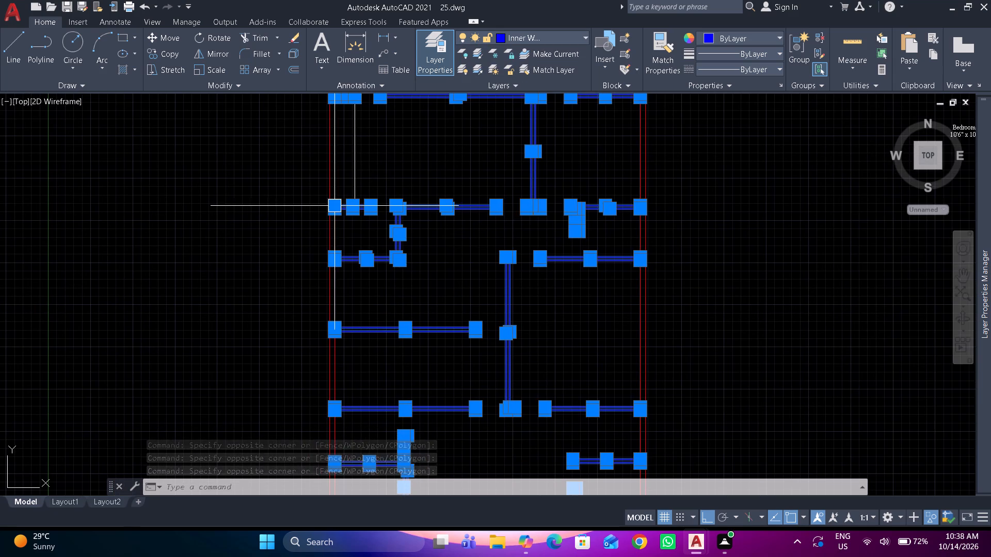
key("Escape")
key("Escape")
End object isolation to bring back the hidden doors and furniture.
scroll(309, 239, "down", 1)
middle_click_drag(309, 239, 324, 207)
scroll(323, 214, "down", 1)
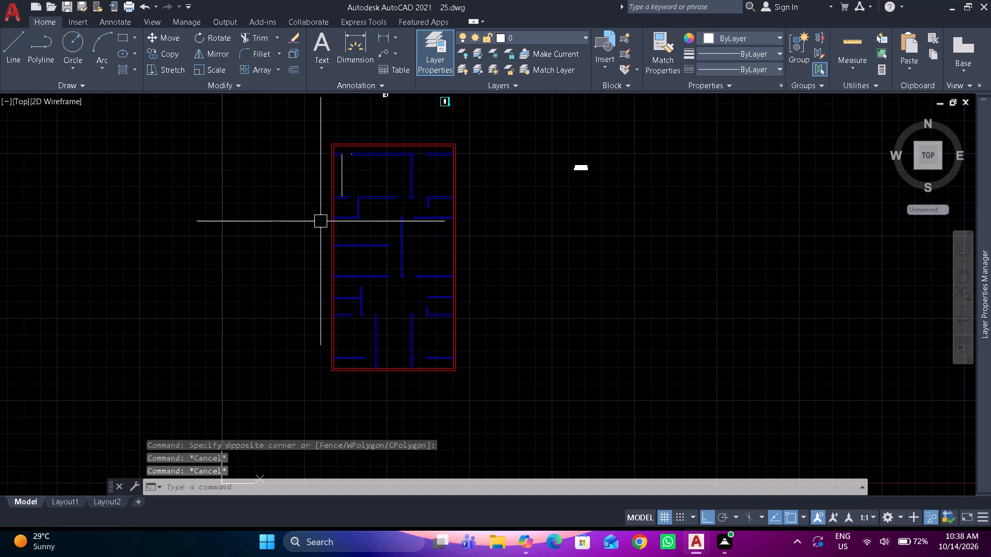
scroll(315, 234, "up", 1)
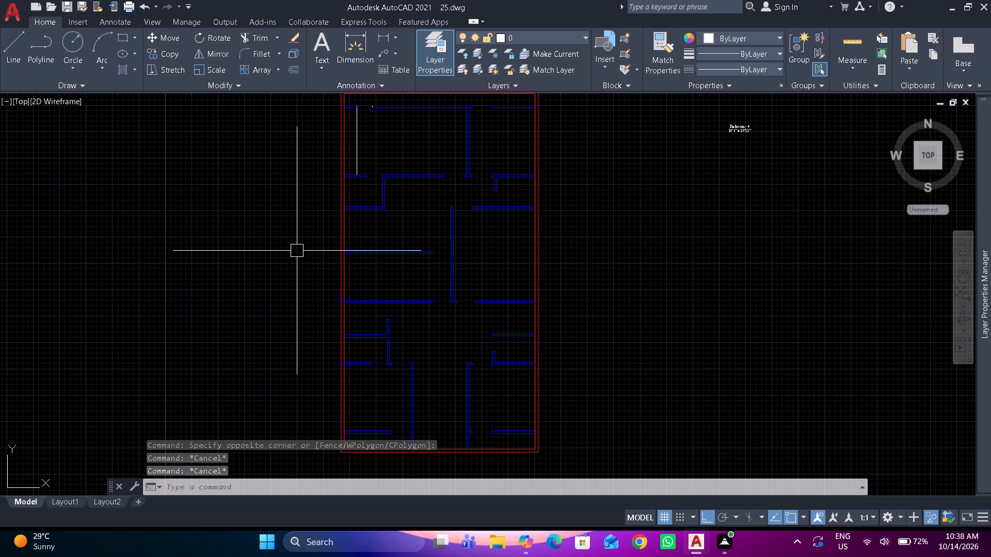
right_click(220, 195)
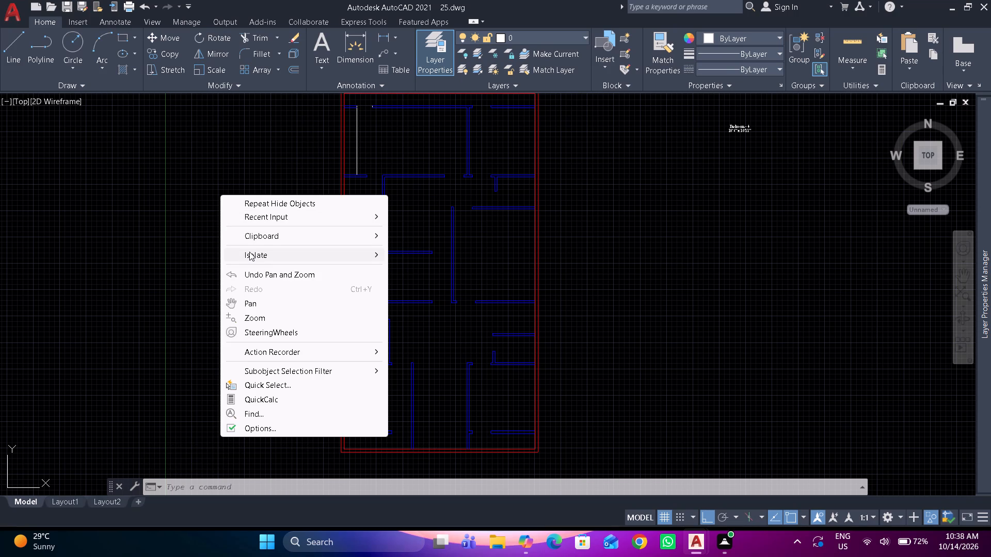
left_click(249, 252)
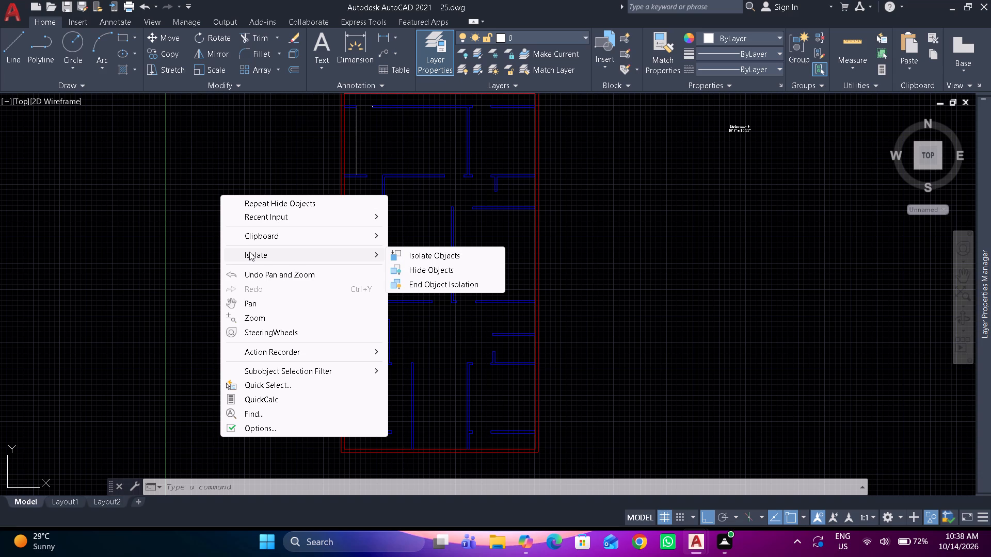
left_click(329, 255)
left_click(425, 287)
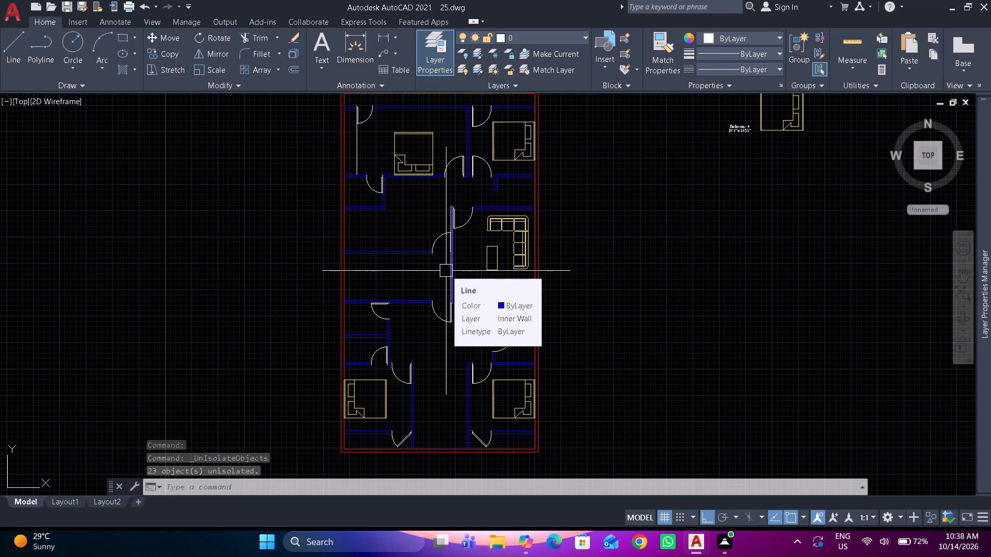
Create a new layer named Doores and set its colour to cyan.
left_click(986, 201)
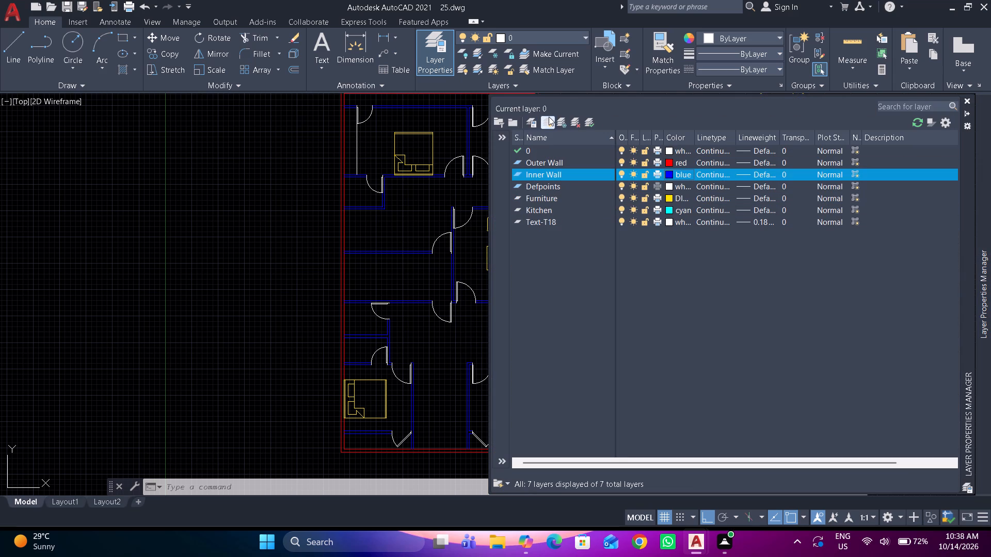
left_click(549, 117)
type("Doores")
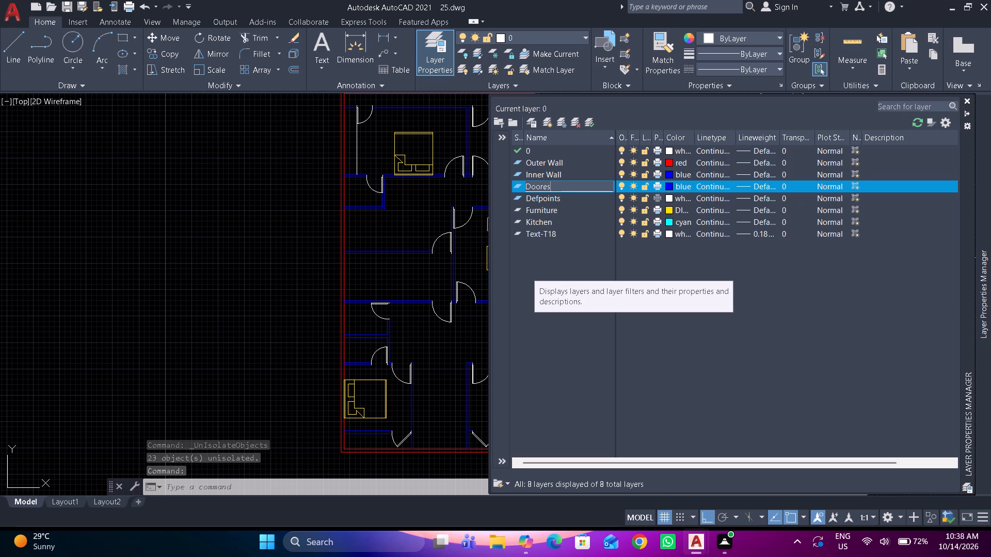
key("Return")
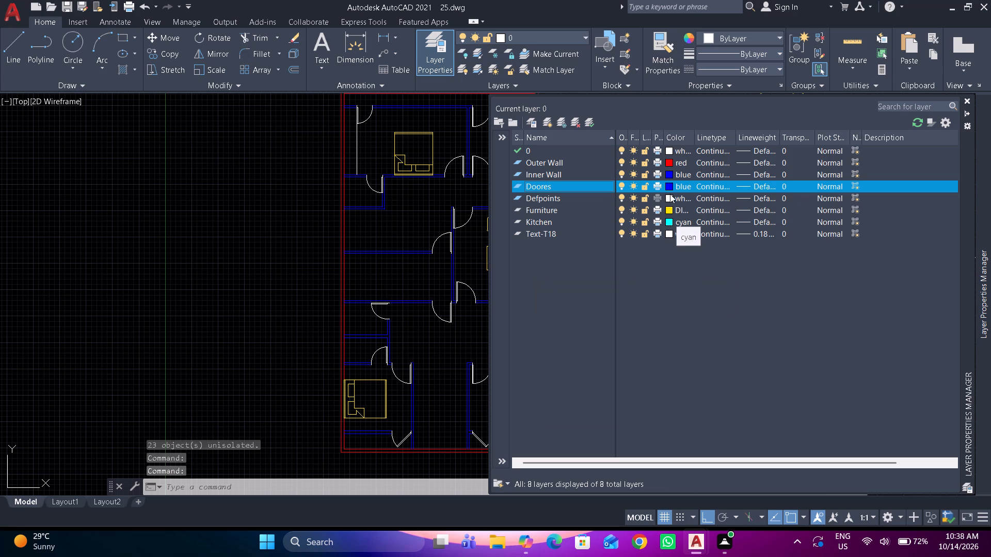
left_click(668, 186)
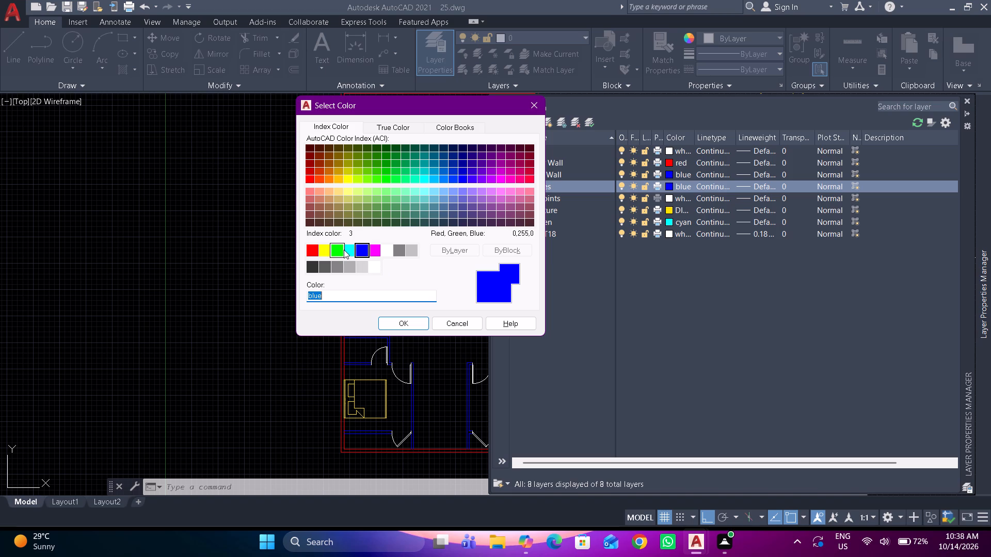
left_click(346, 250)
left_click(412, 324)
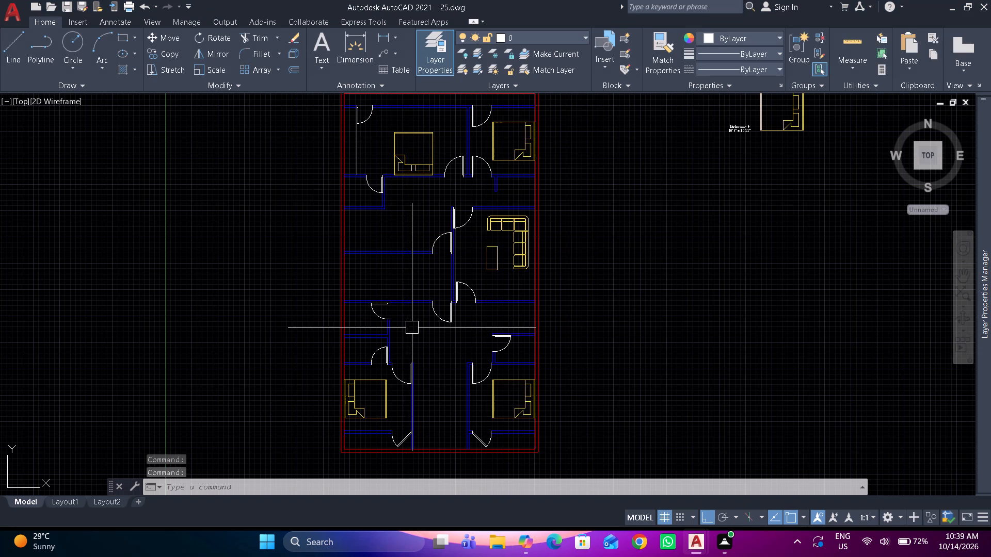
Select all door blocks similar to the lower-left bedroom's bottom door and assign them to the Doores layer.
scroll(401, 434, "up", 1)
left_click(401, 435)
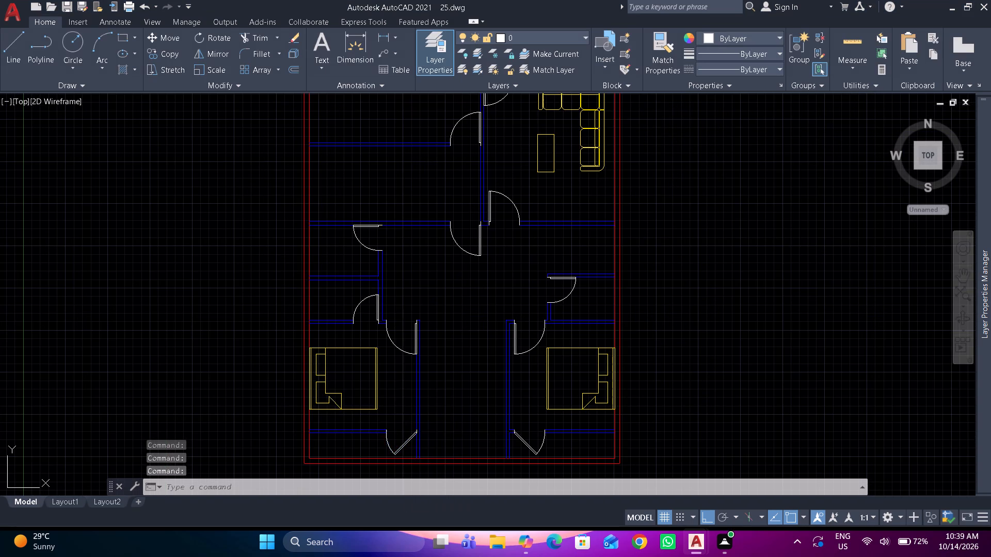
right_click(211, 288)
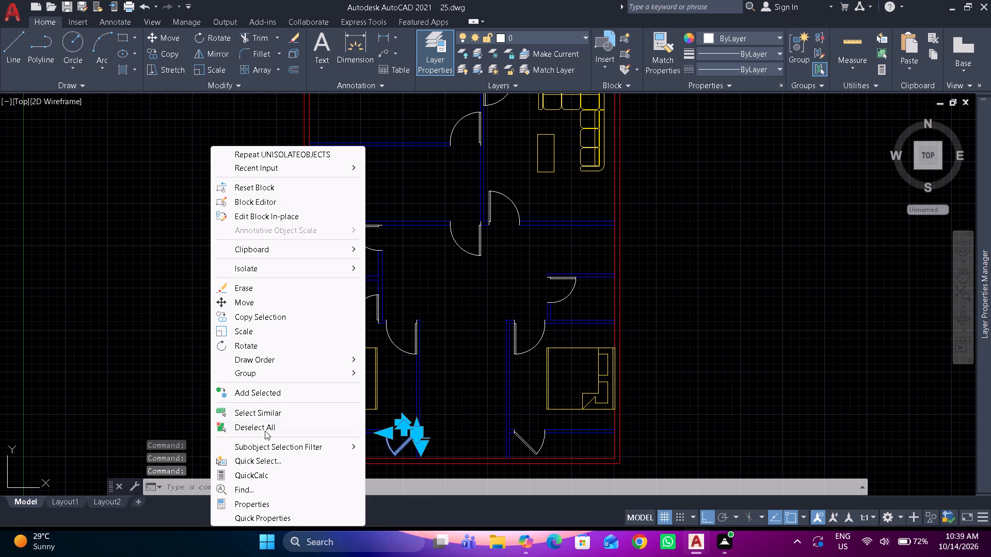
left_click(261, 411)
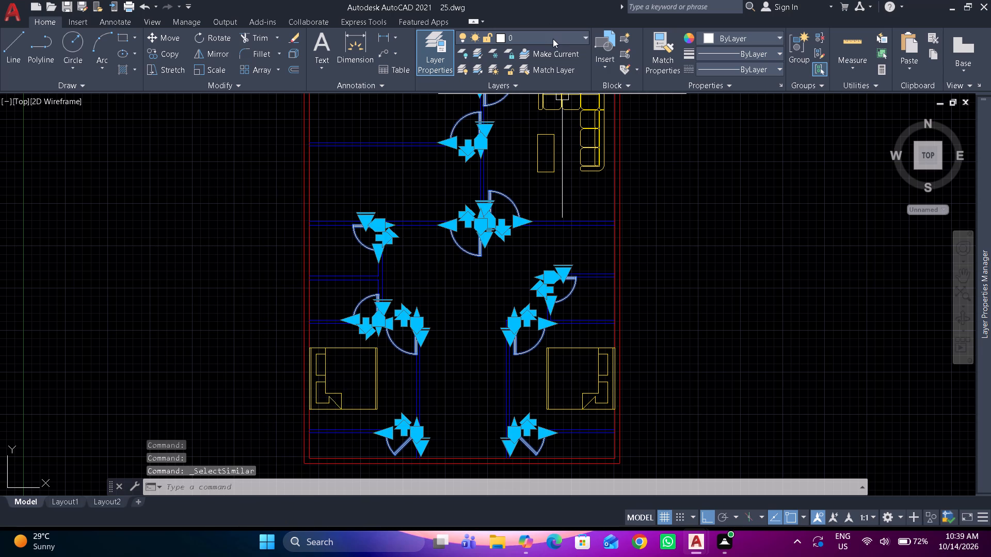
left_click(553, 39)
left_click(526, 87)
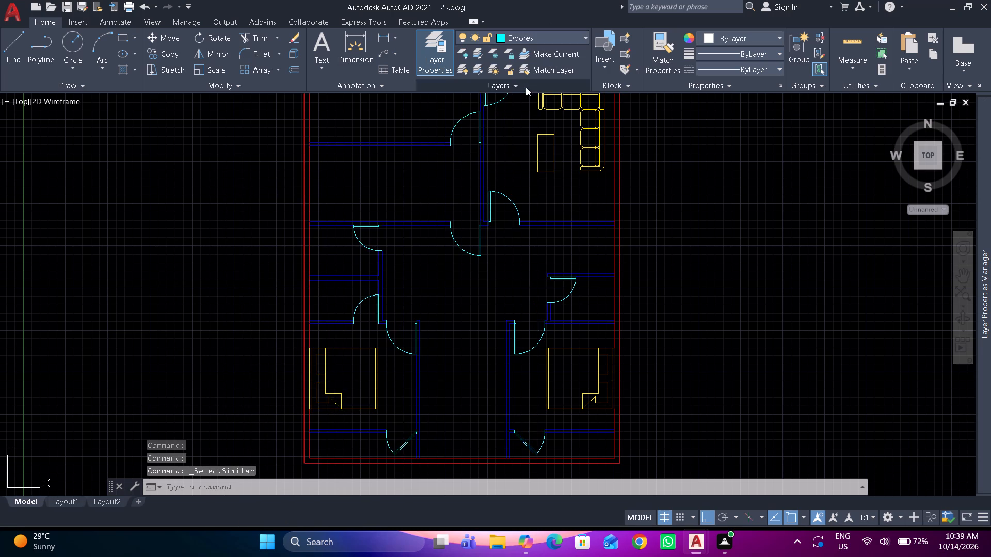
key("Escape")
key("Escape")
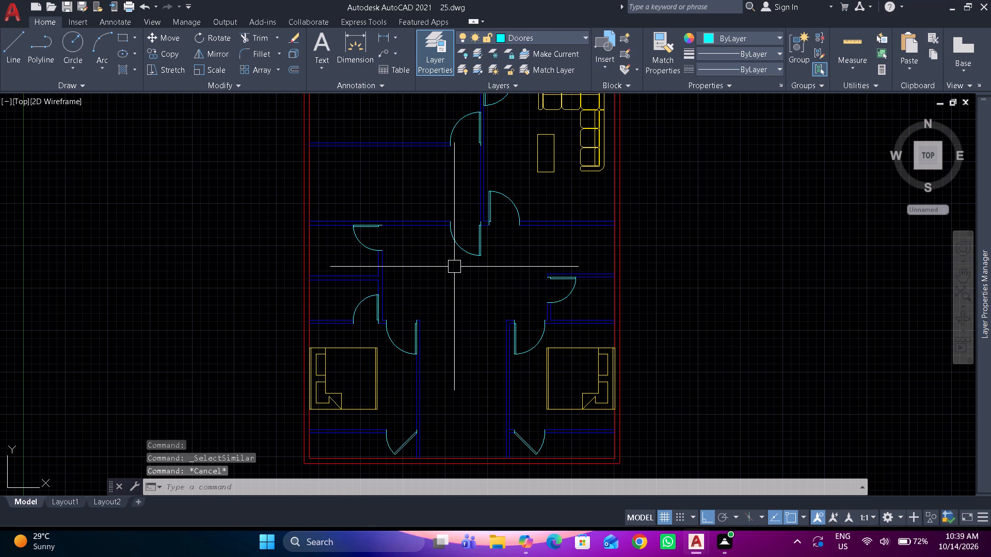
key("Escape")
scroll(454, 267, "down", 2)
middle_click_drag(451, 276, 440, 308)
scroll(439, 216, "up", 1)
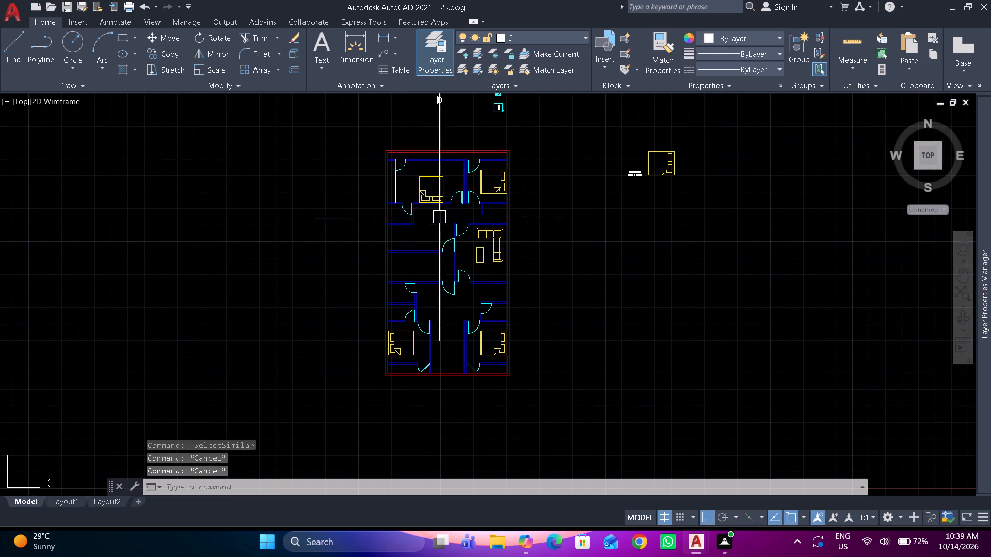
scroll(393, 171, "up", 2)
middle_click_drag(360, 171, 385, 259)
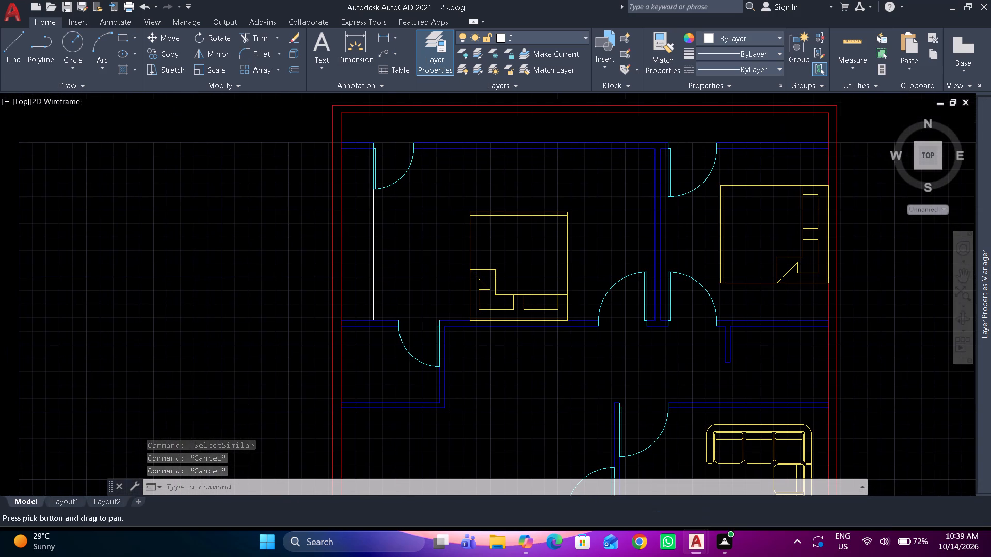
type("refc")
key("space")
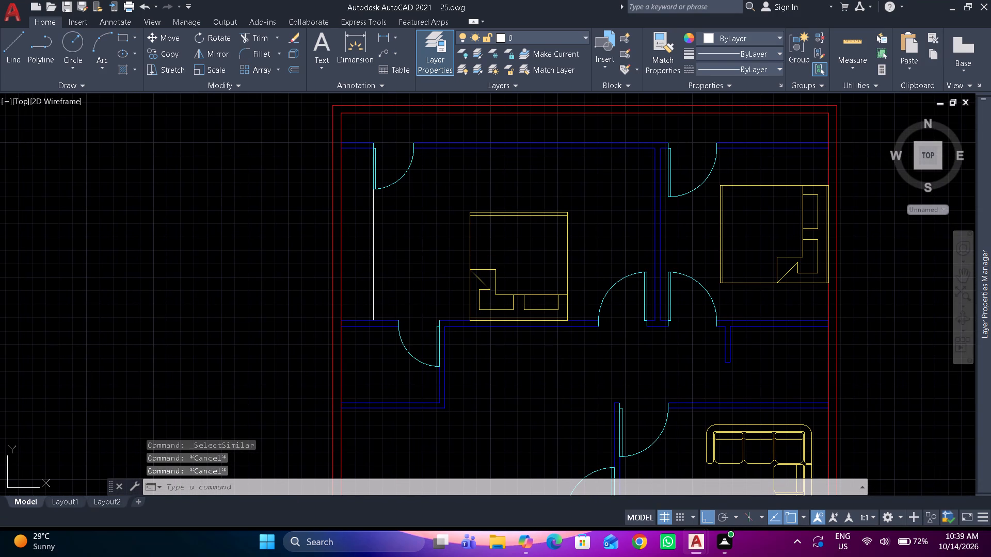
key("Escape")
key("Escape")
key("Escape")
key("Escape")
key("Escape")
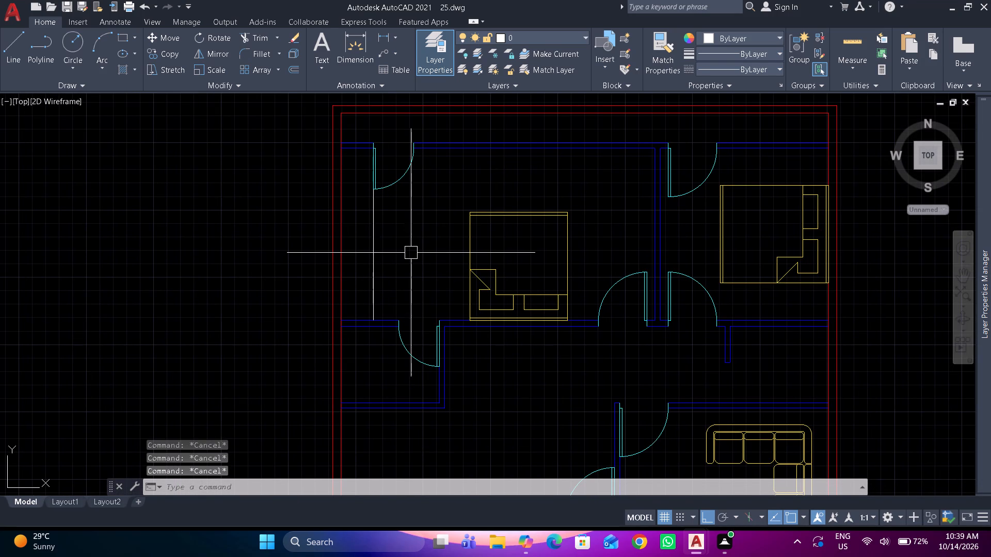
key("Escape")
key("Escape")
Make Furniture the current layer.
scroll(481, 288, "up", 1)
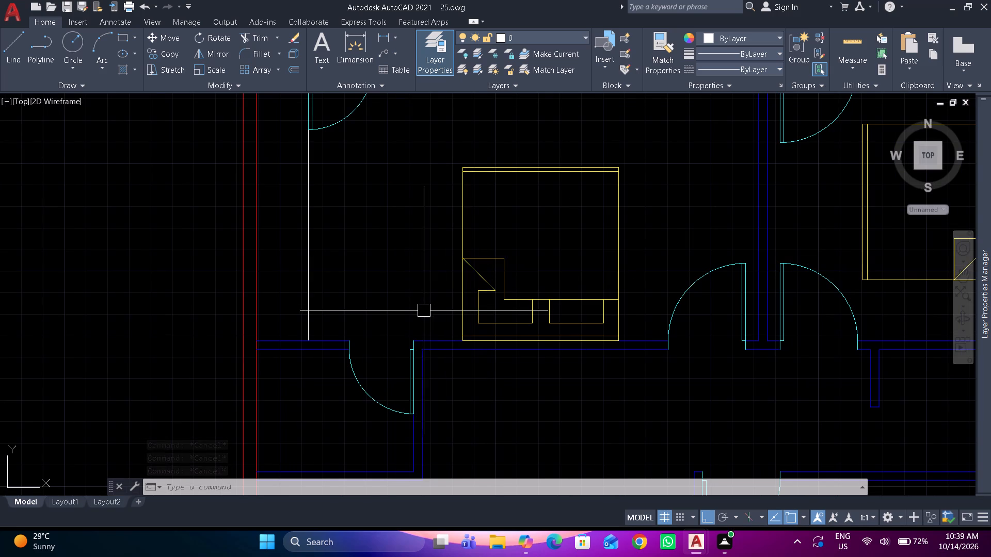
left_click(529, 37)
left_click(528, 102)
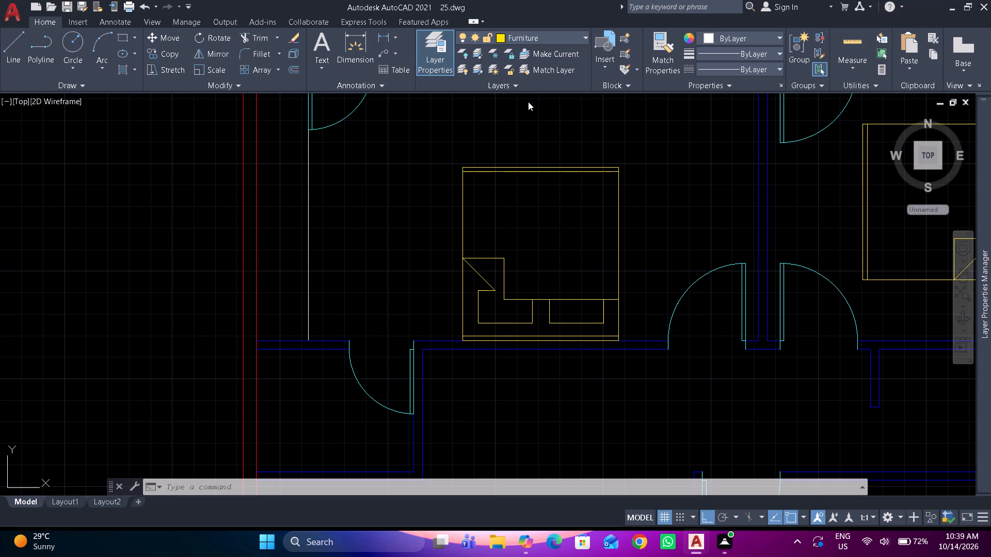
key("Escape")
key("Escape")
key("Escape")
key("Escape")
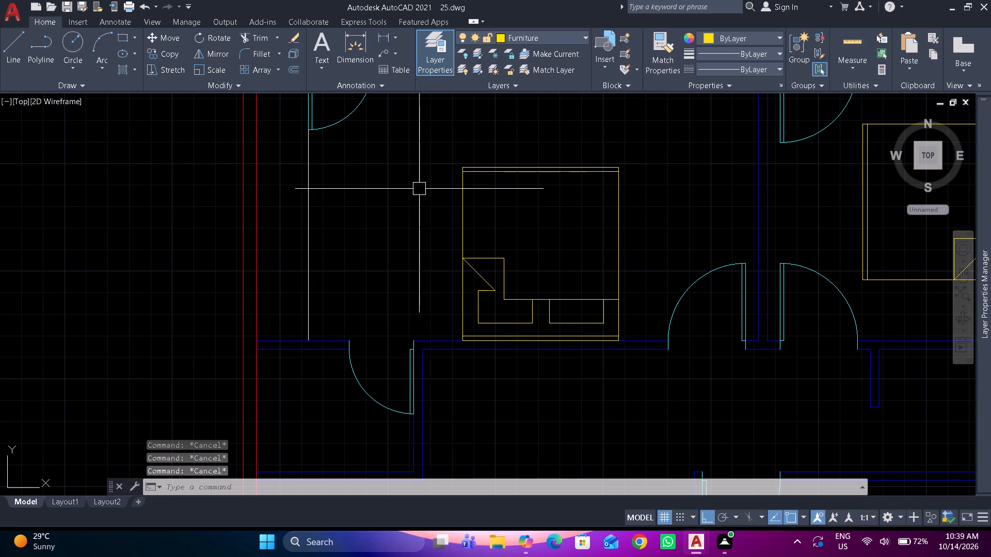
key("Escape")
key("Escape")
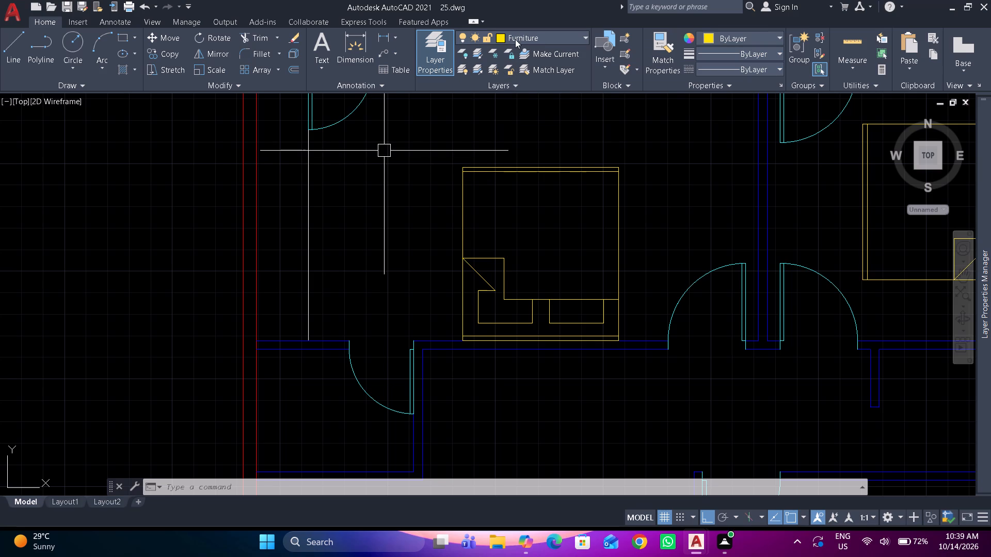
Draw a rectangle in the upper-left bedroom filling the strip between the white vertical line and the outer wall.
type("redf")
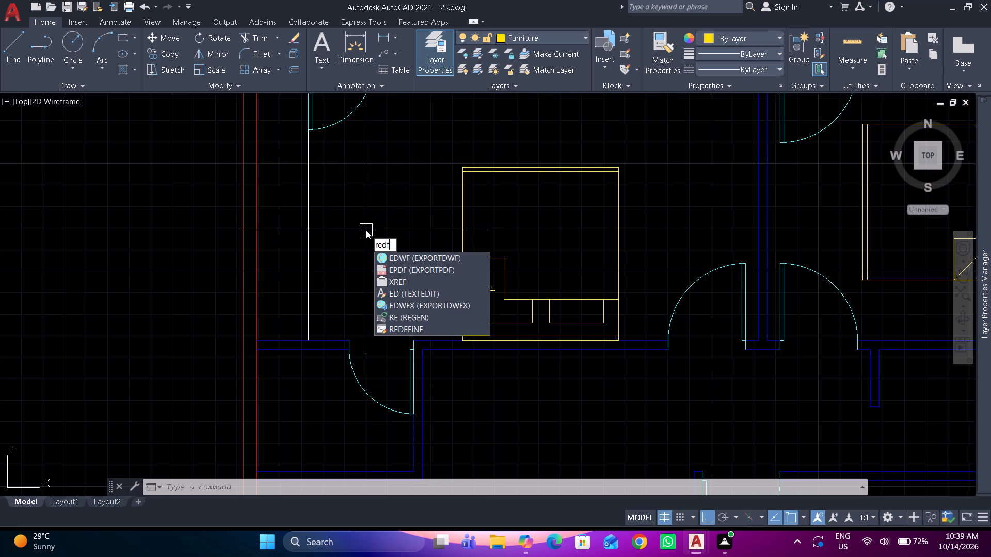
key("Escape")
type("rec")
key("space")
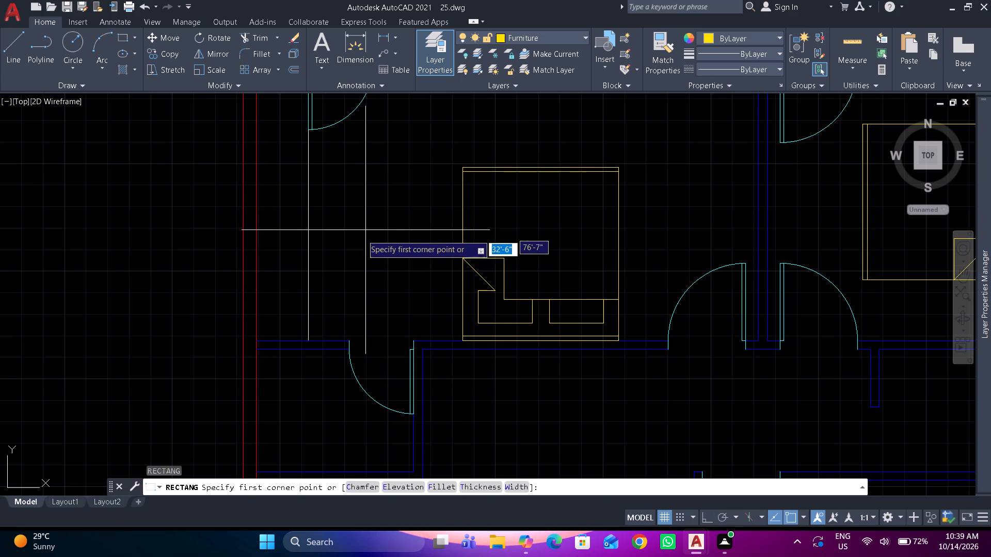
left_click(310, 339)
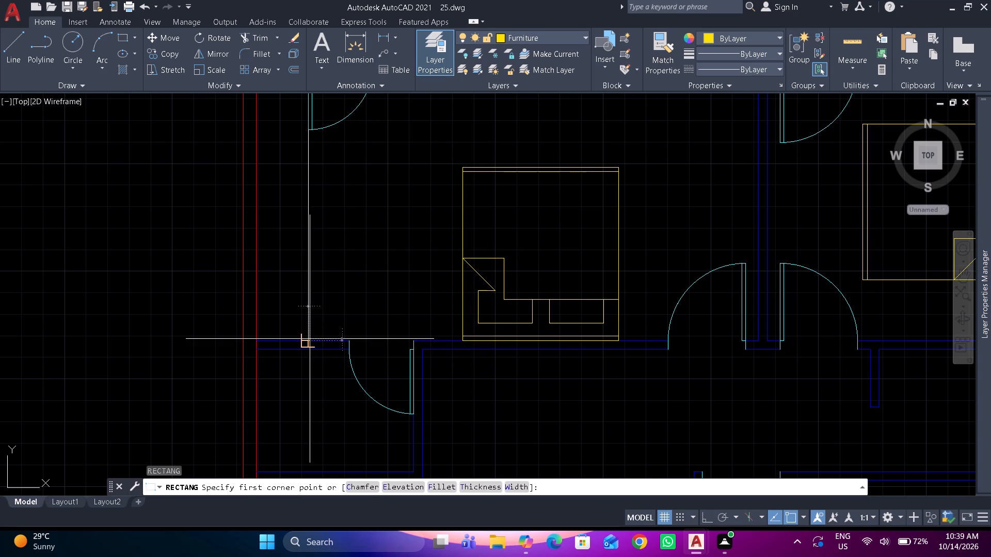
middle_click_drag(280, 252, 286, 315)
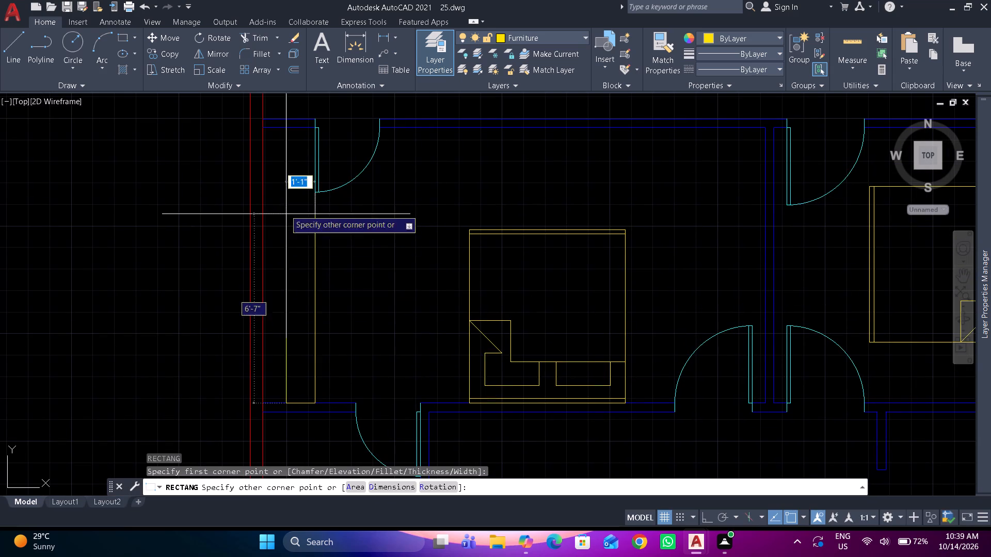
scroll(275, 151, "up", 2)
middle_click_drag(274, 148, 292, 249)
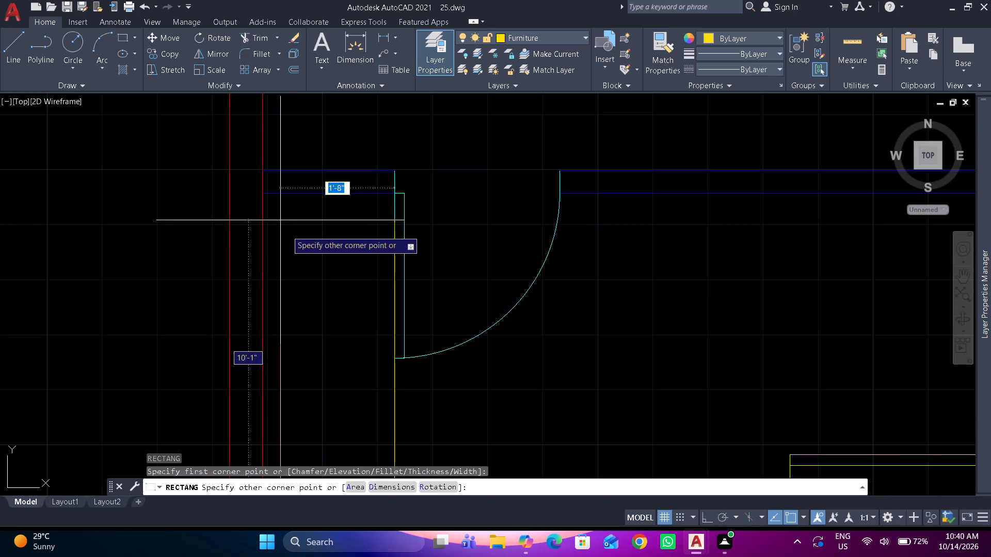
left_click(266, 194)
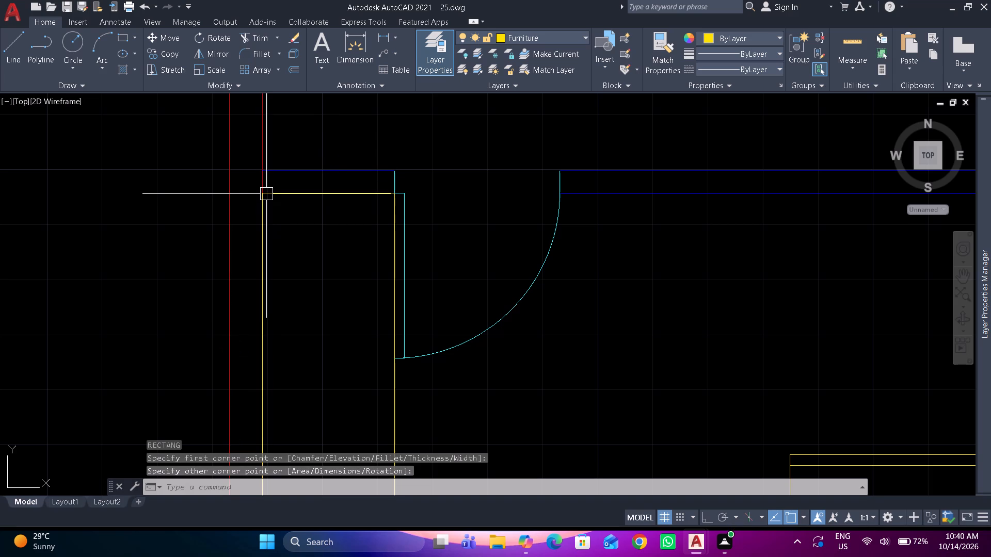
Erase the white vertical line overlapping the new rectangle's edge in the upper-left bedroom, keeping the rectangle.
scroll(284, 210, "down", 2)
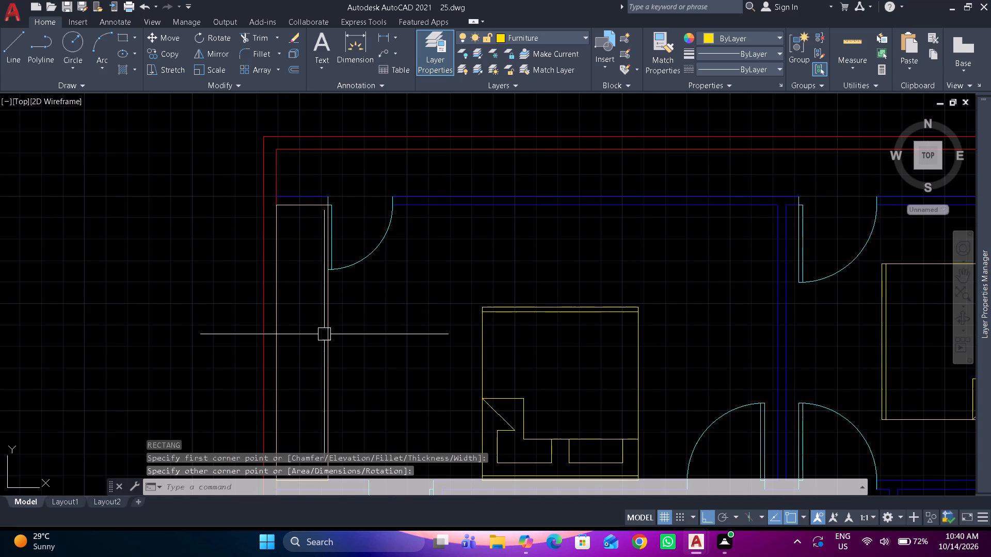
left_click(325, 334)
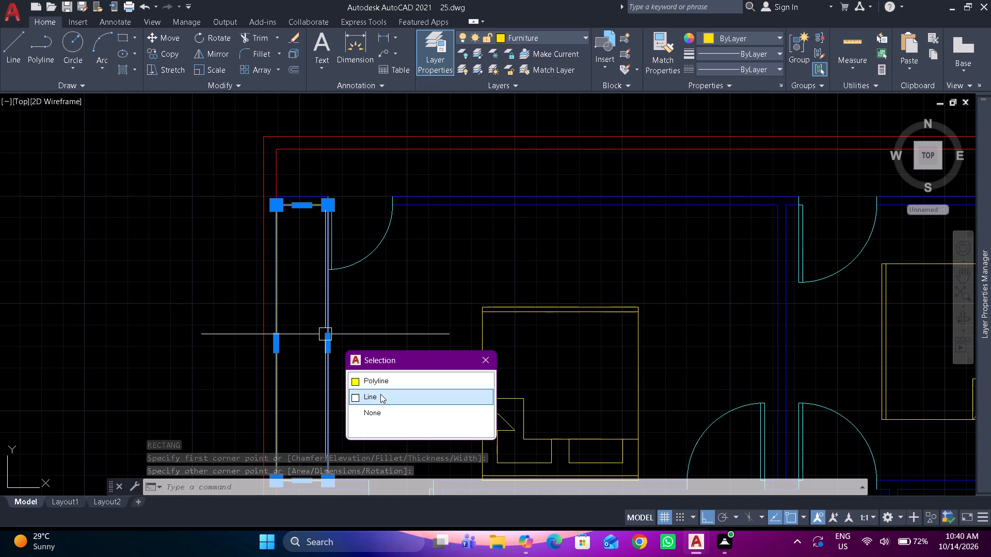
left_click(380, 394)
type("e")
key("space")
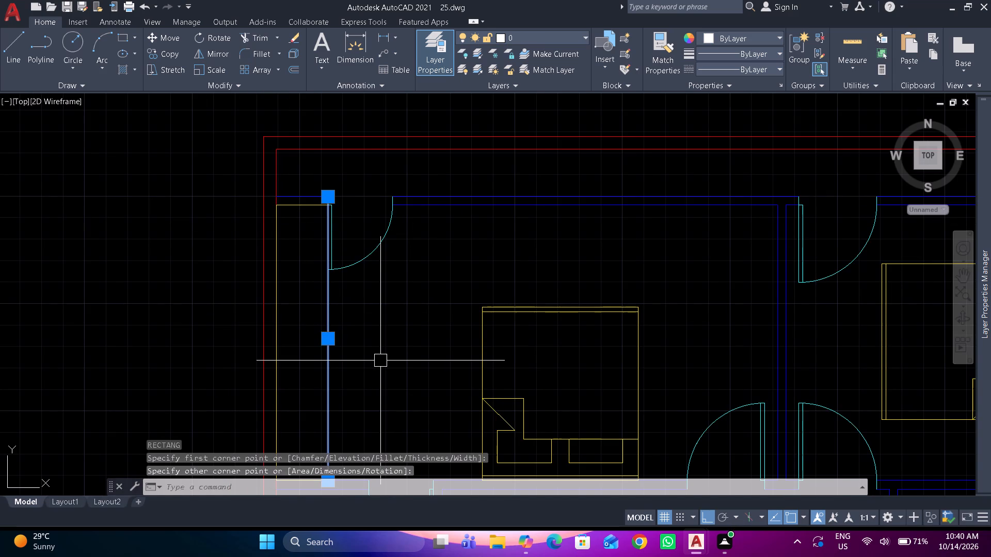
Make a copy of the spare toilet block above the plan, rotated 270° about the middle of its tank's back edge.
middle_click_drag(379, 354, 350, 250)
scroll(350, 248, "down", 3)
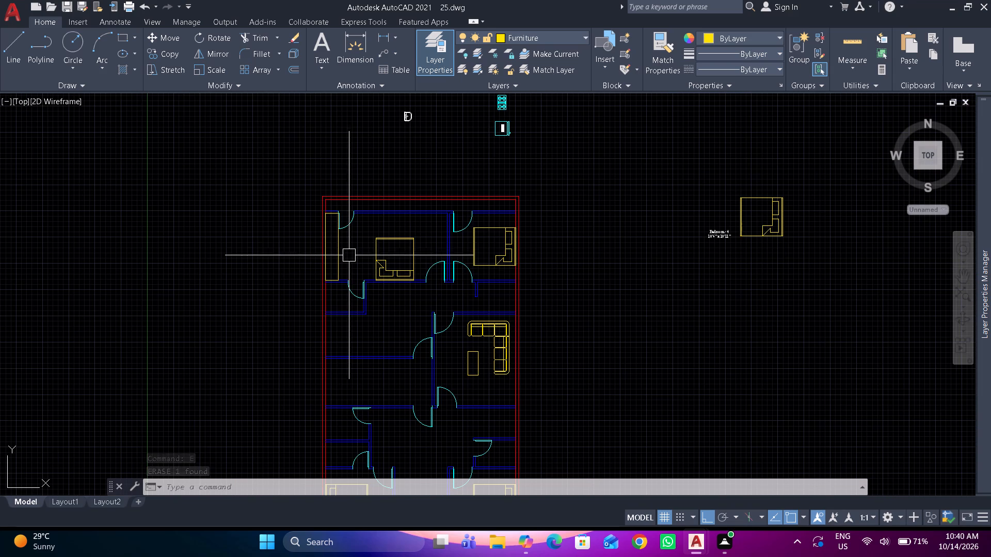
scroll(349, 255, "down", 1)
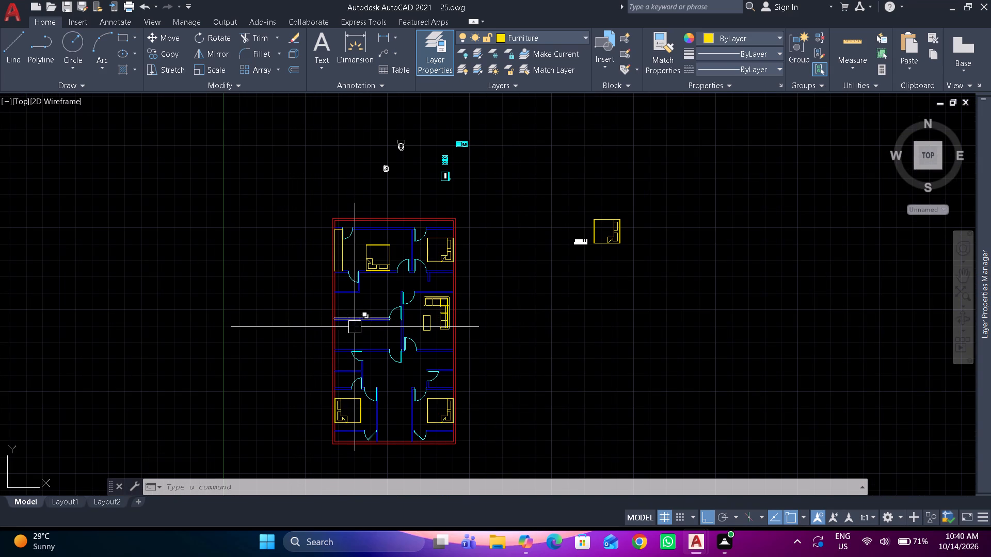
scroll(355, 335, "up", 1)
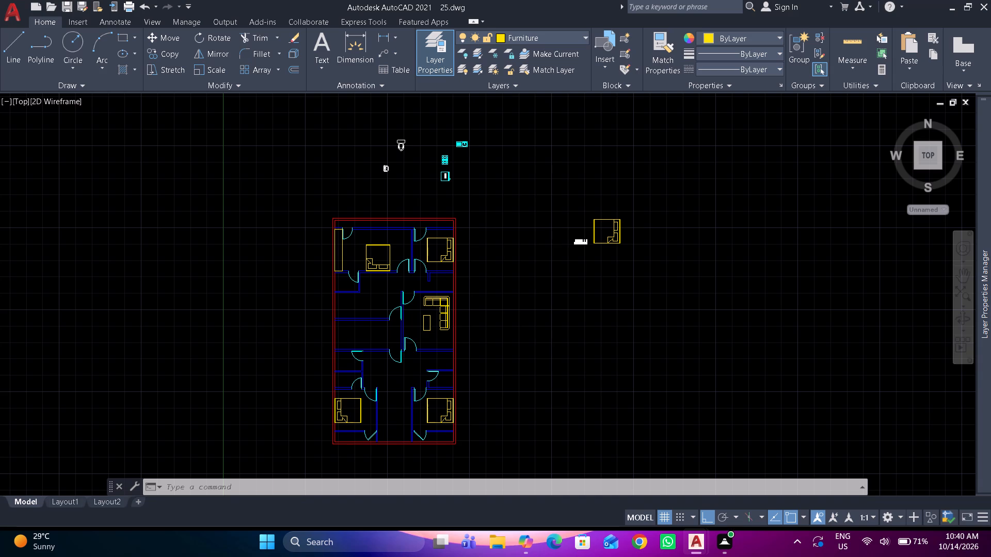
middle_click_drag(355, 335, 335, 269)
scroll(338, 297, "down", 1)
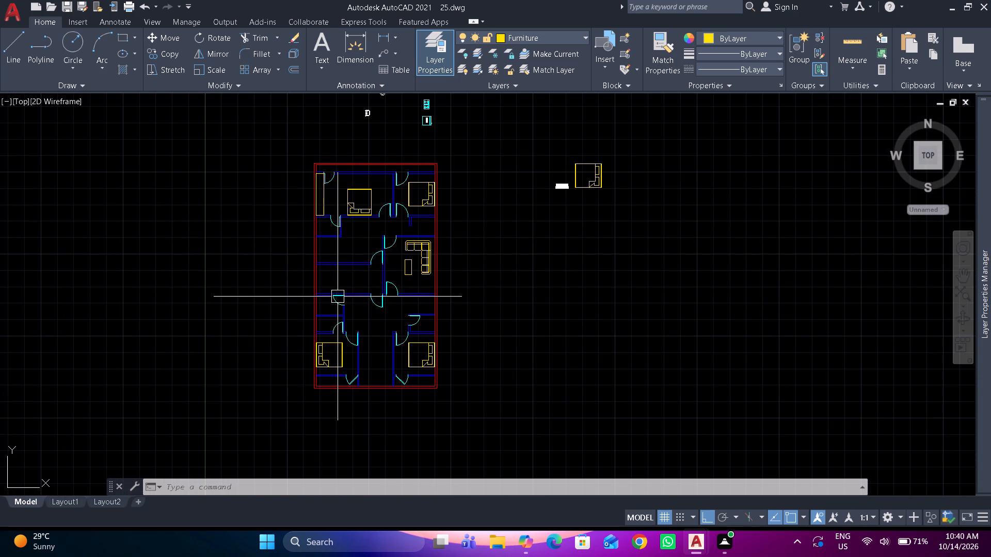
scroll(548, 198, "up", 2)
middle_click_drag(549, 200, 670, 250)
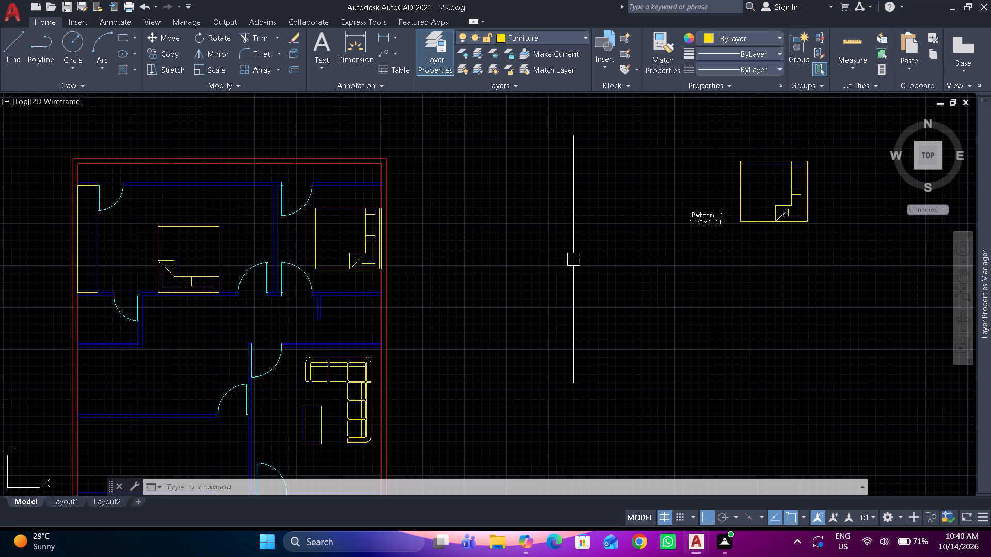
scroll(535, 241, "down", 1)
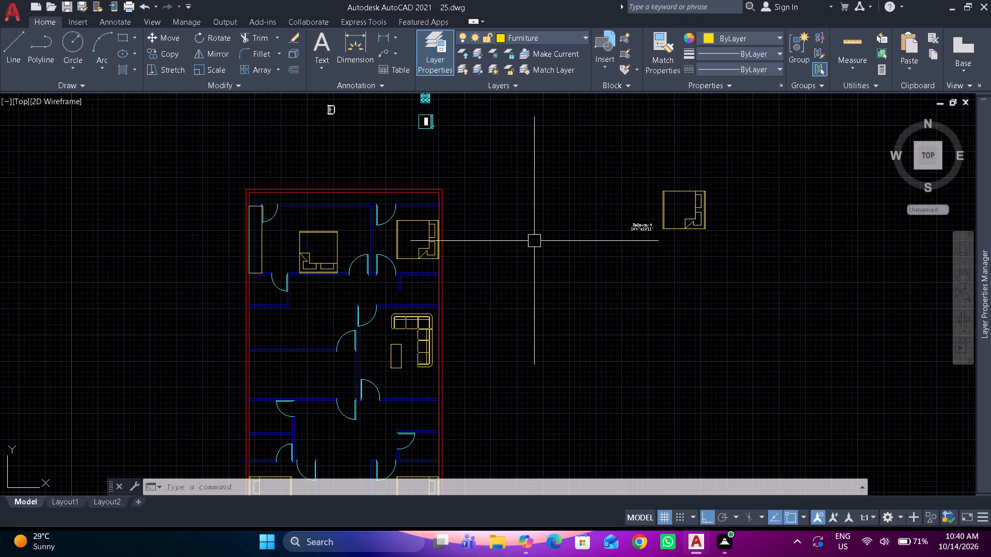
middle_click_drag(534, 241, 533, 302)
scroll(347, 125, "up", 1)
left_click(354, 130)
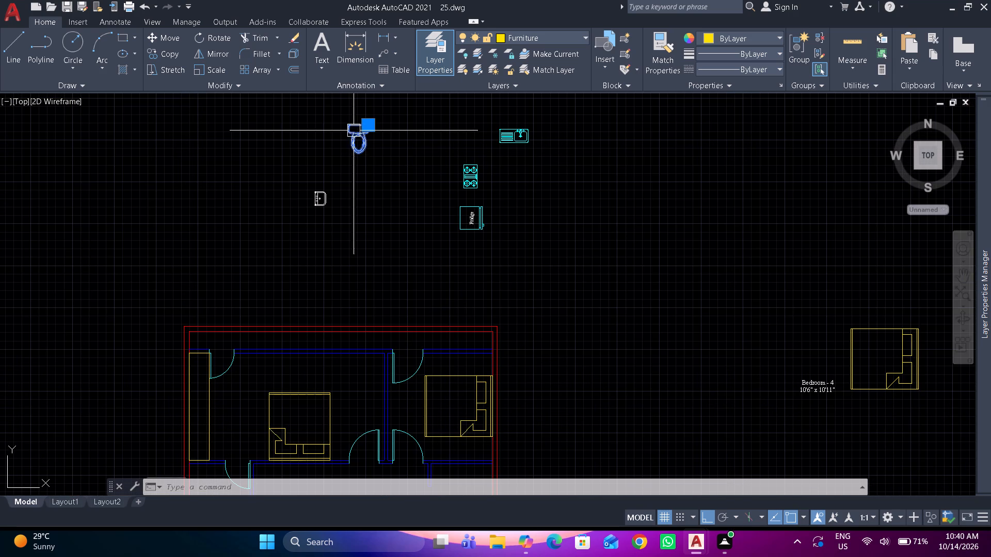
type("ro")
key("space")
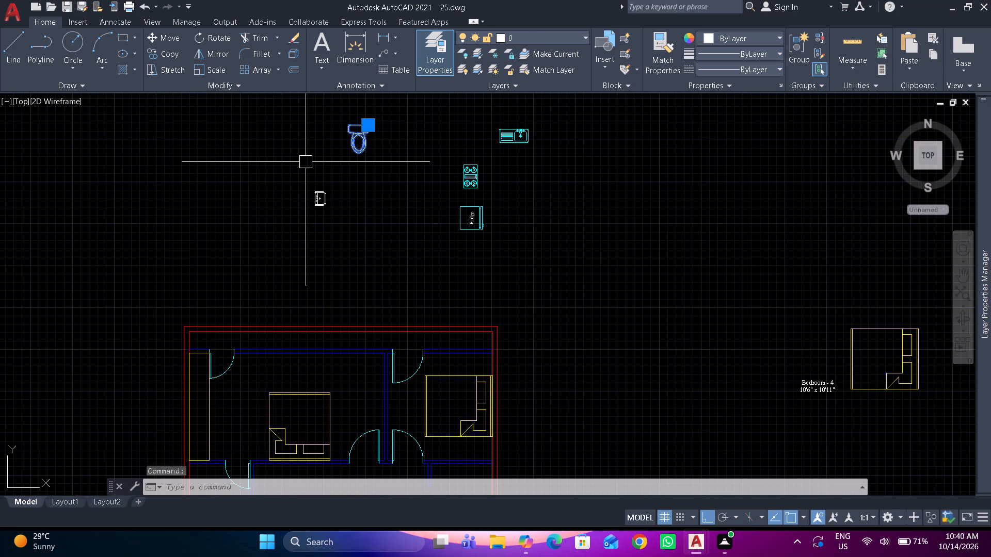
middle_click_drag(322, 153, 322, 221)
scroll(333, 194, "up", 1)
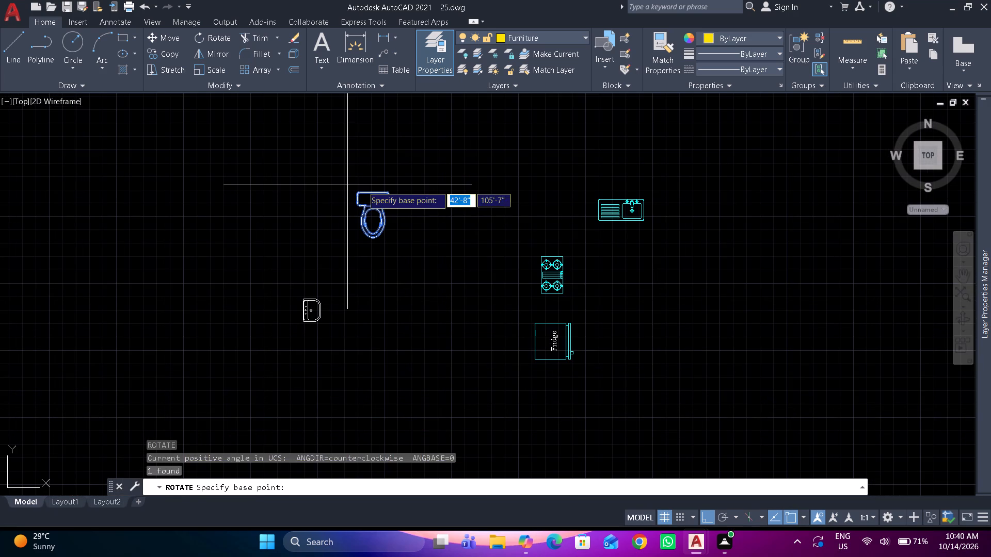
left_click(370, 186)
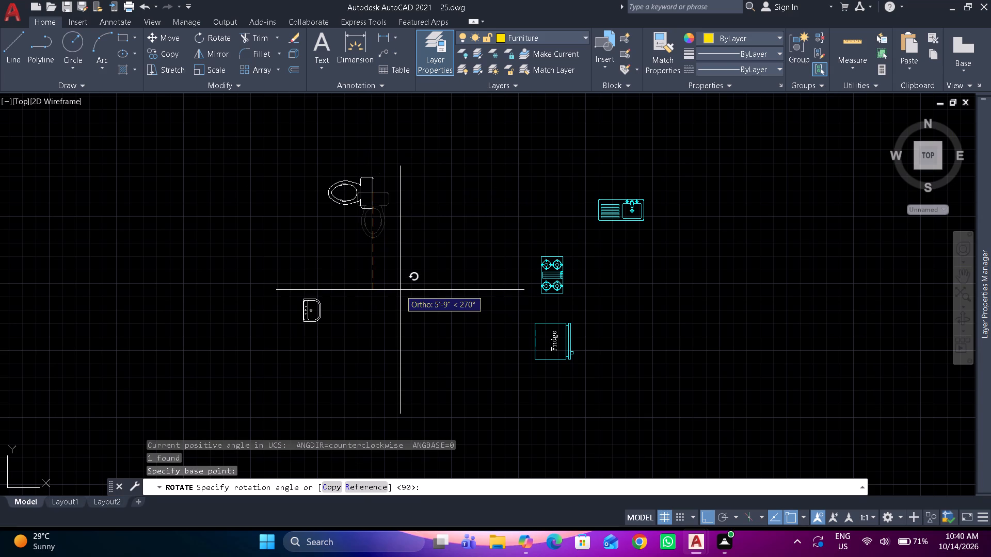
type("c")
key("space")
left_click(400, 290)
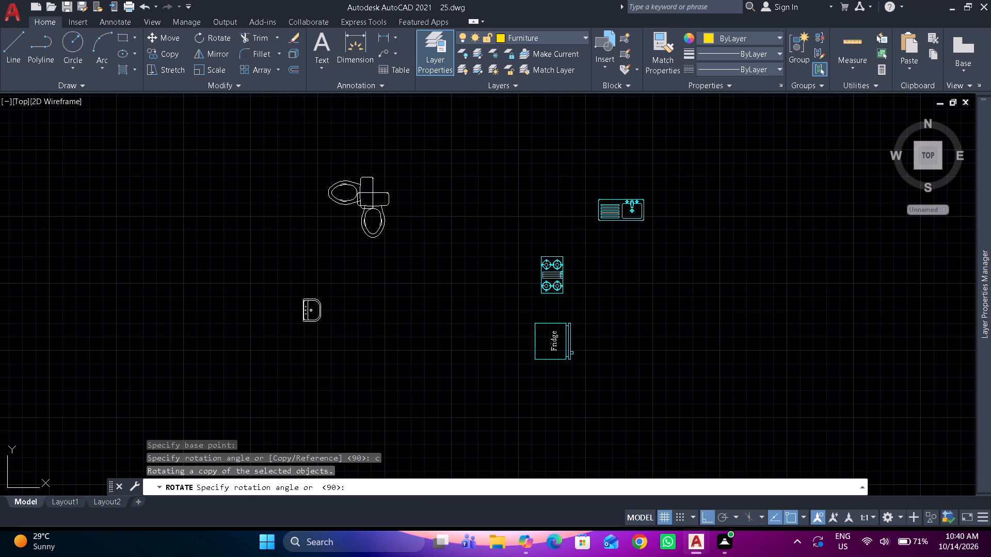
Move the rotated toilet into the small bathroom below the upper-right bedroom, with its tank back against the outer wall's inner face.
left_click(351, 179)
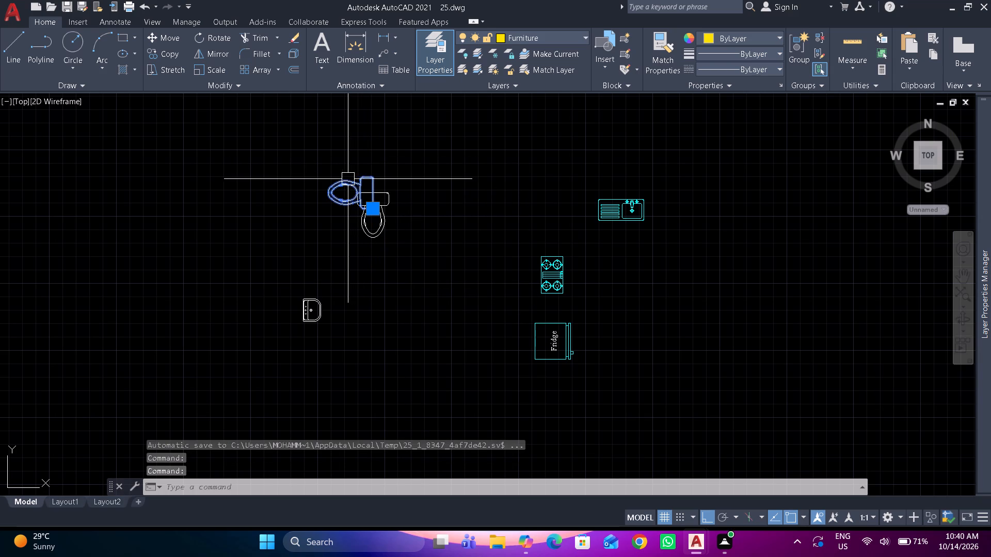
type("m")
key("space")
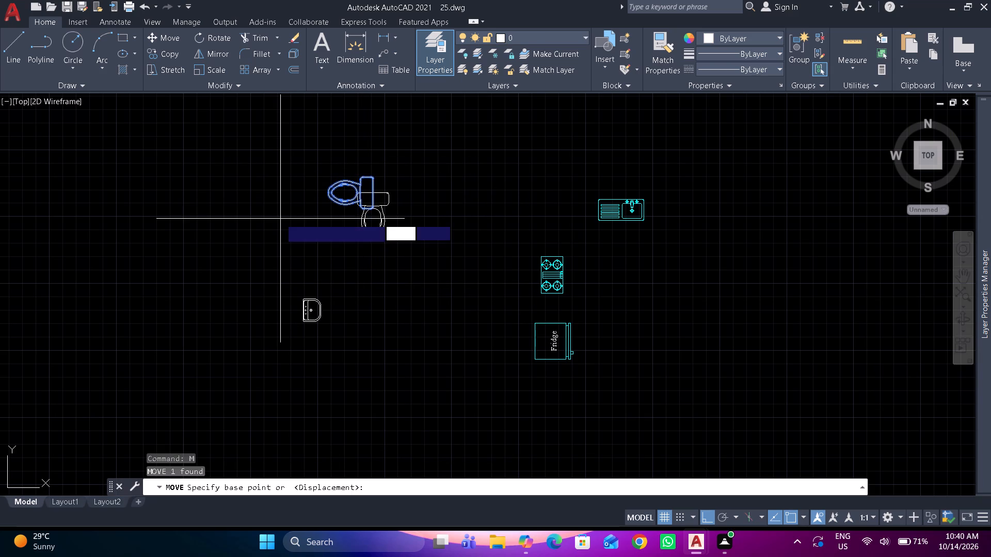
scroll(360, 195, "up", 2)
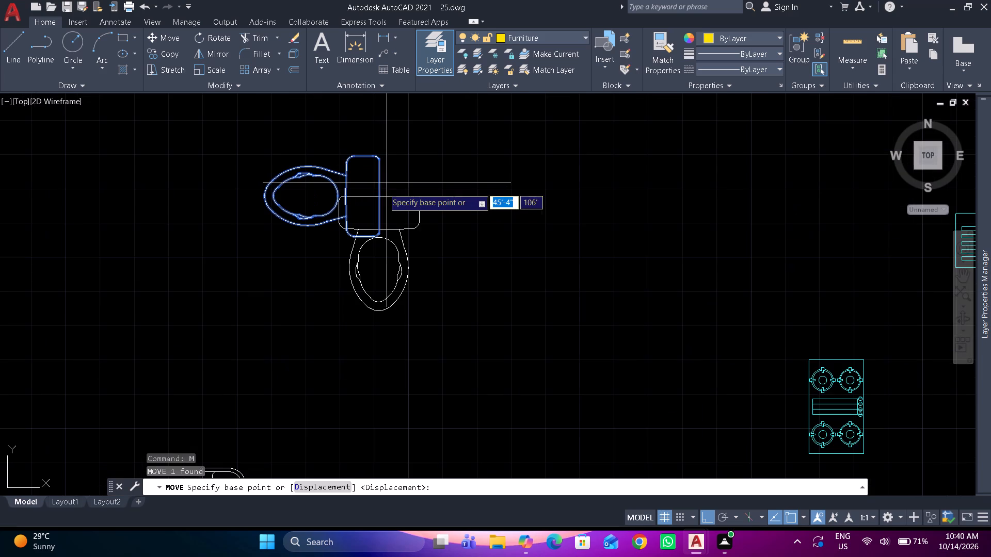
left_click(380, 194)
scroll(394, 167, "down", 6)
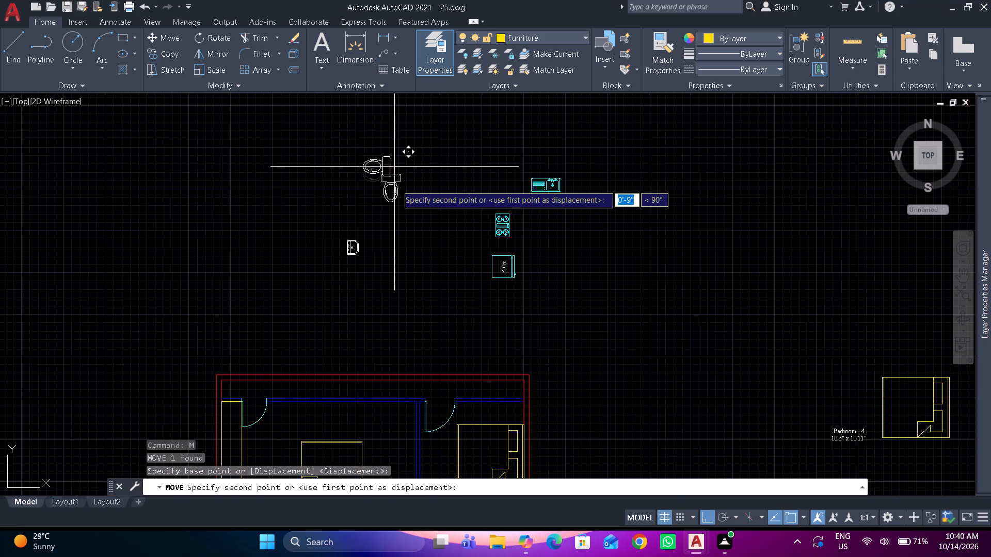
middle_click_drag(431, 333, 372, 210)
middle_click_drag(404, 327, 379, 257)
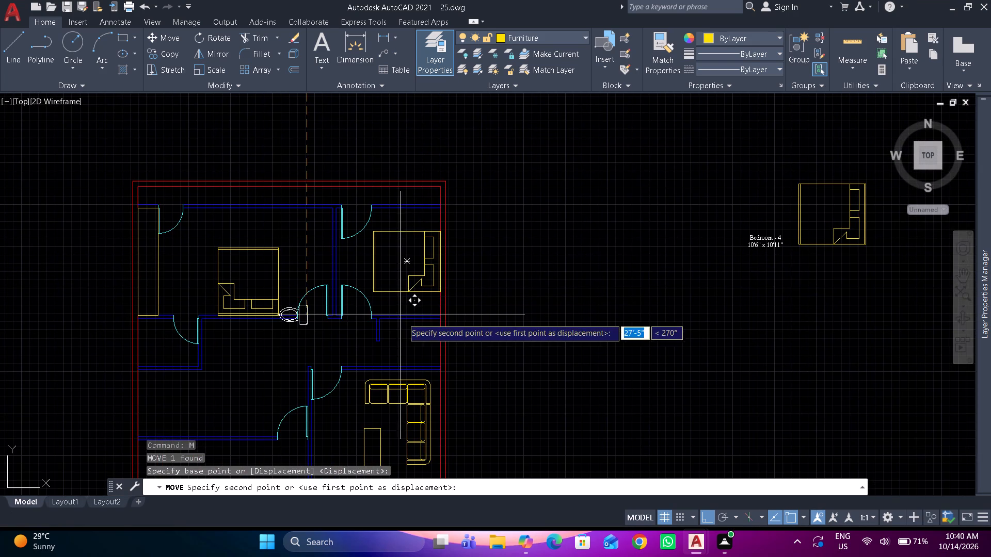
scroll(423, 333, "up", 2)
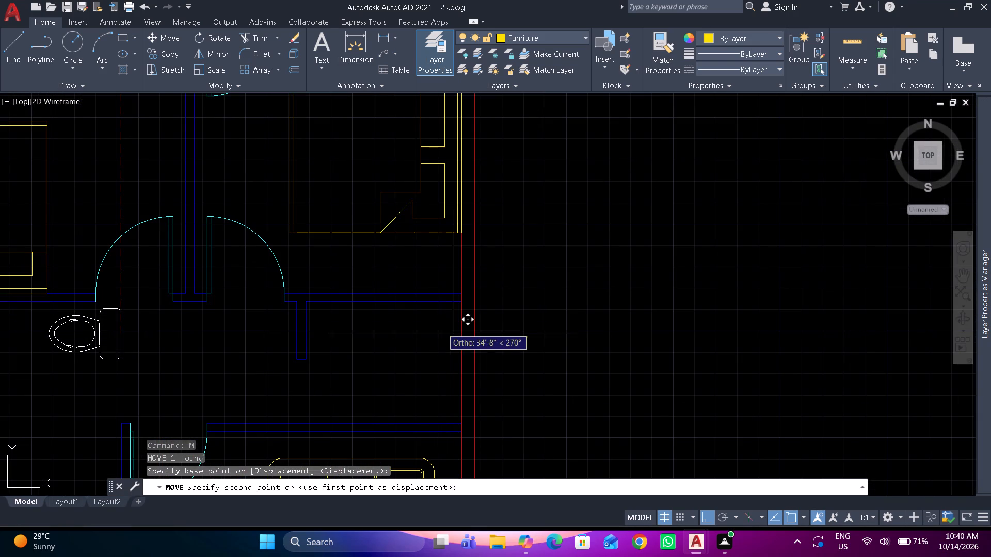
left_click(457, 336)
Make a copy of the spare washbasin block above the plan, rotated 270° about the midpoint of its straight back edge.
scroll(412, 320, "down", 3)
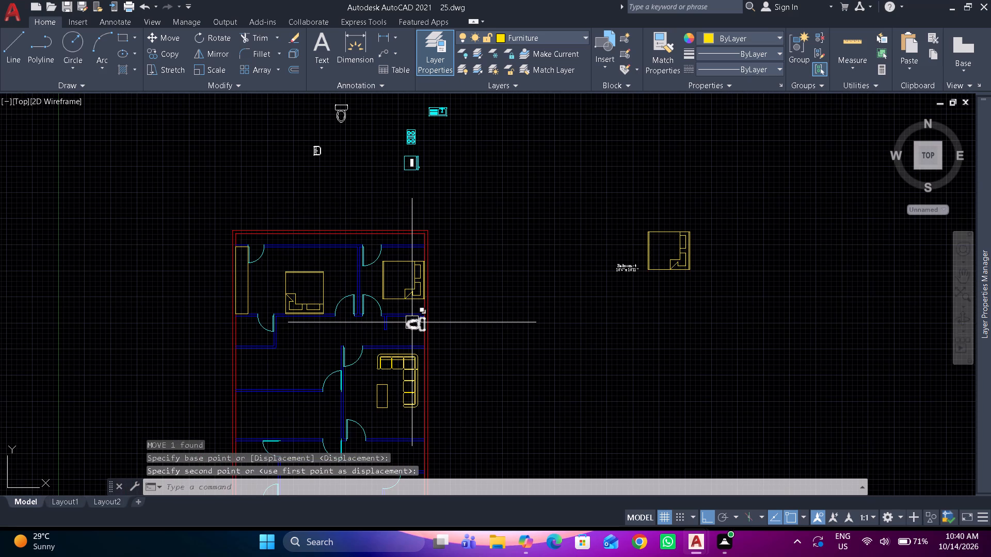
scroll(331, 166, "up", 1)
left_click(316, 146)
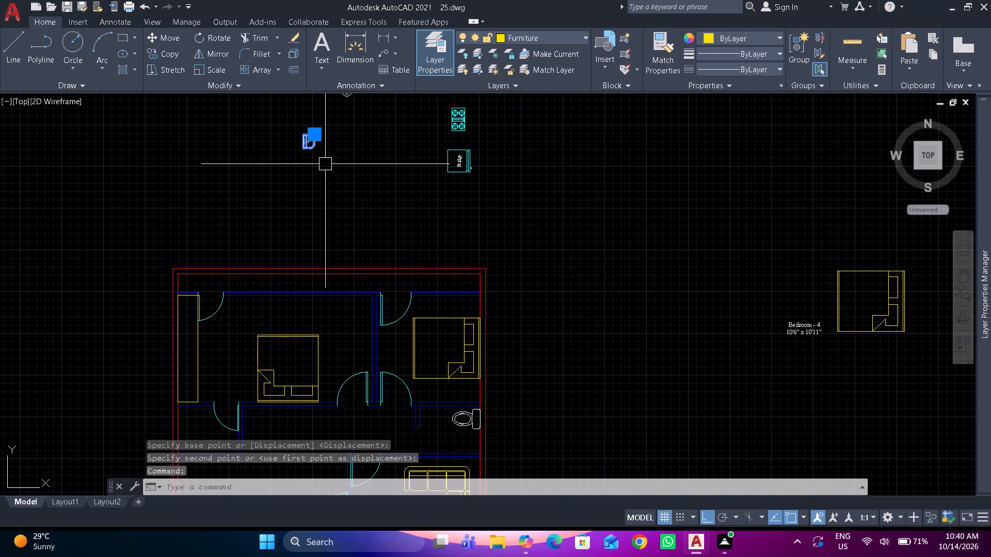
type("ro")
key("space")
scroll(307, 152, "up", 3)
middle_click_drag(306, 150, 342, 301)
scroll(337, 270, "up", 1)
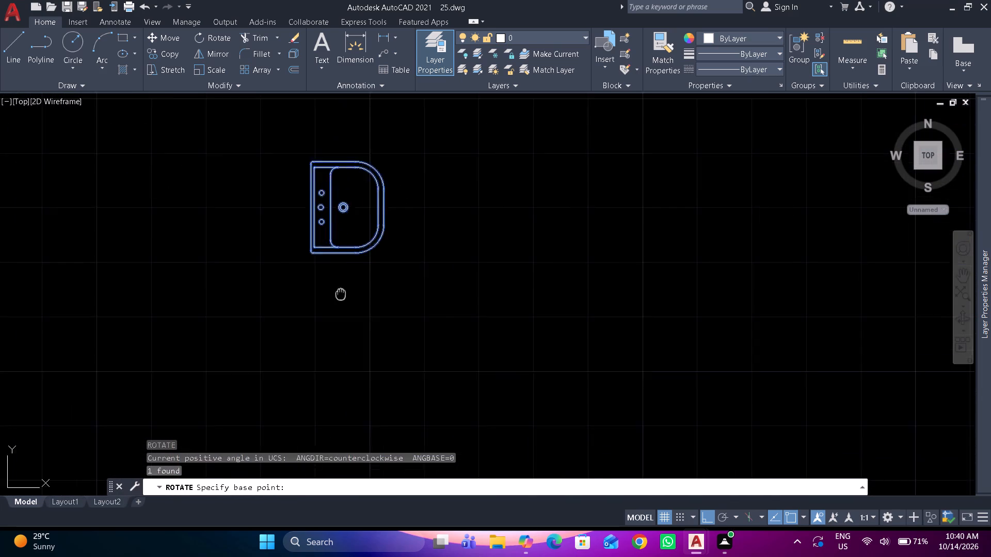
middle_click_drag(342, 301, 343, 305)
left_click(311, 237)
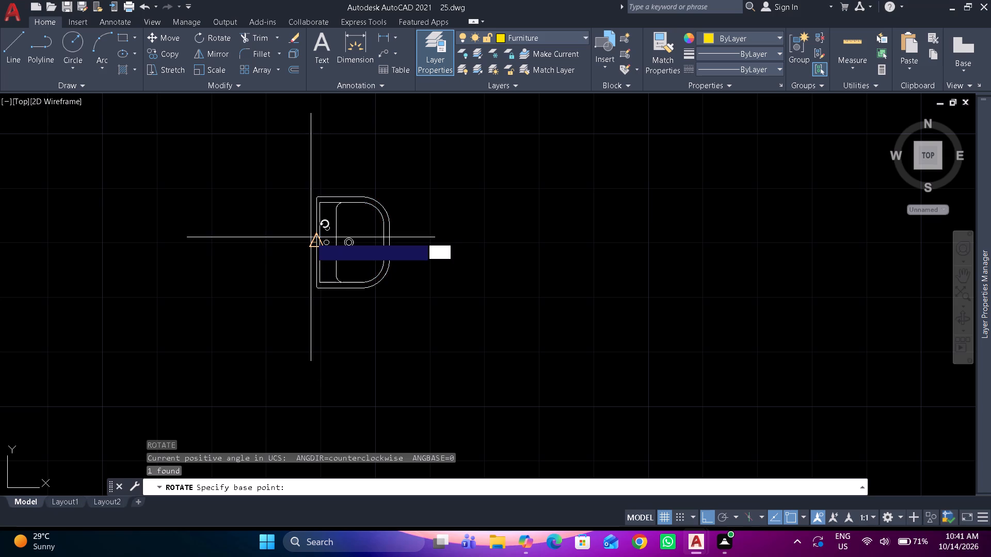
type("c")
key("space")
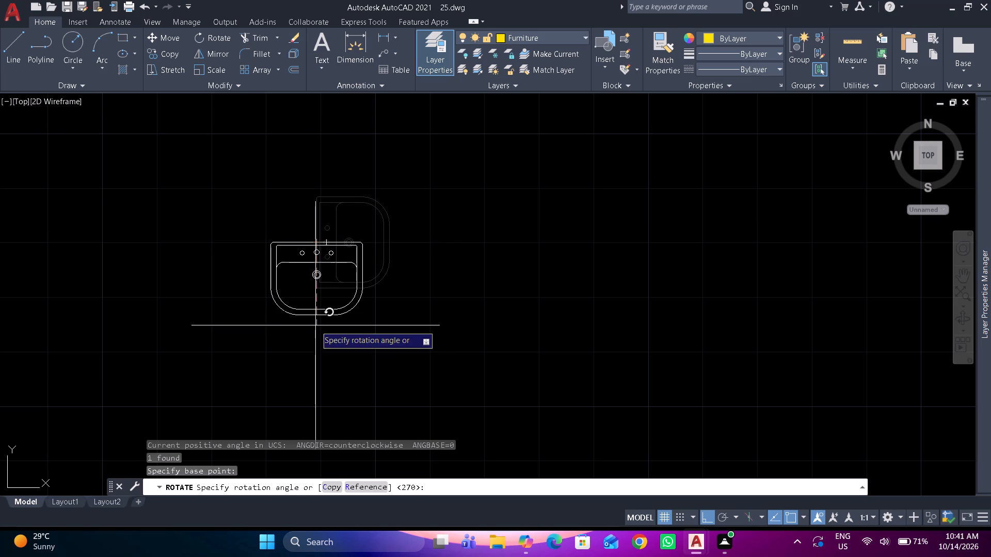
left_click(311, 336)
Move the rotated washbasin into the bathroom below the upper-right bedroom, its back against the upper wall, between the short partition and the toilet.
left_click(308, 314)
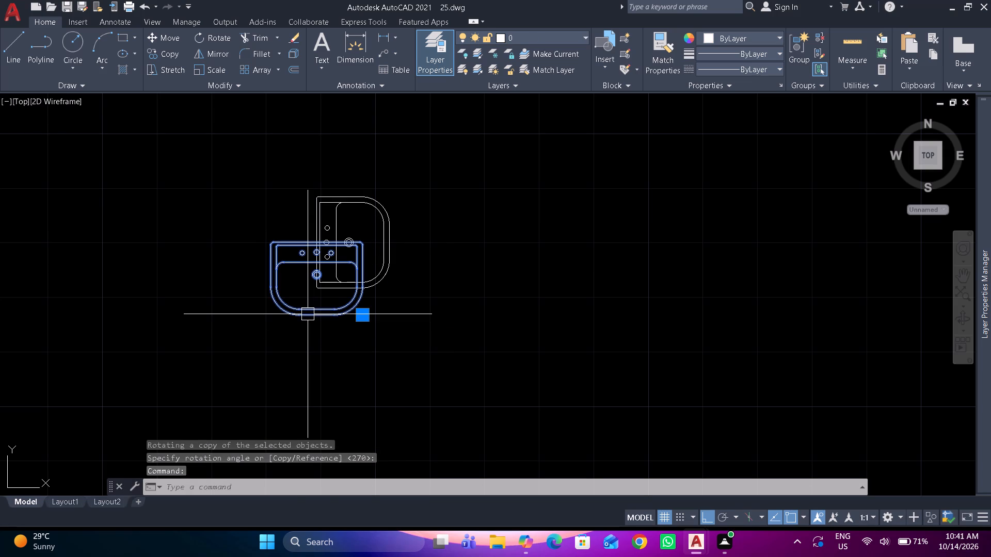
type("m")
key("space")
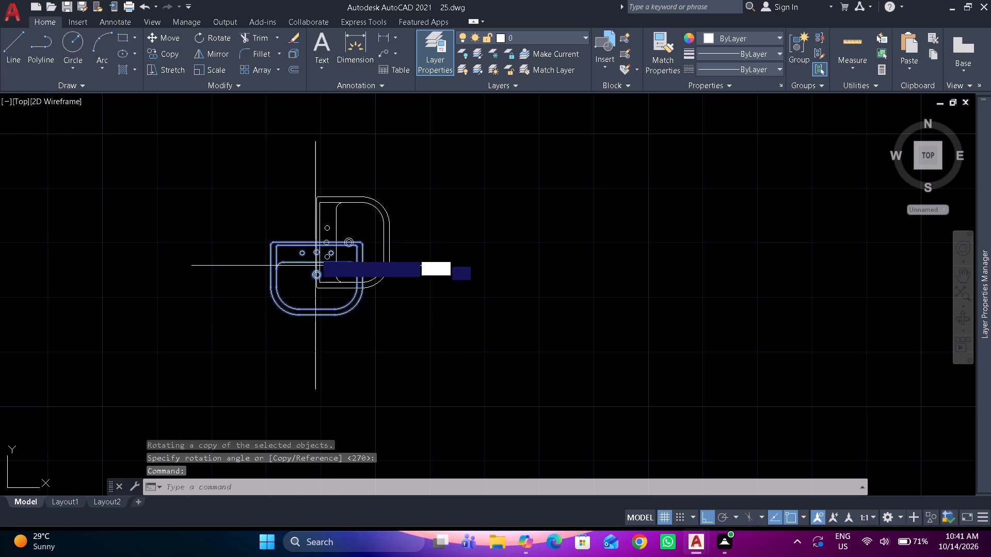
scroll(315, 239, "up", 4)
left_click(314, 260)
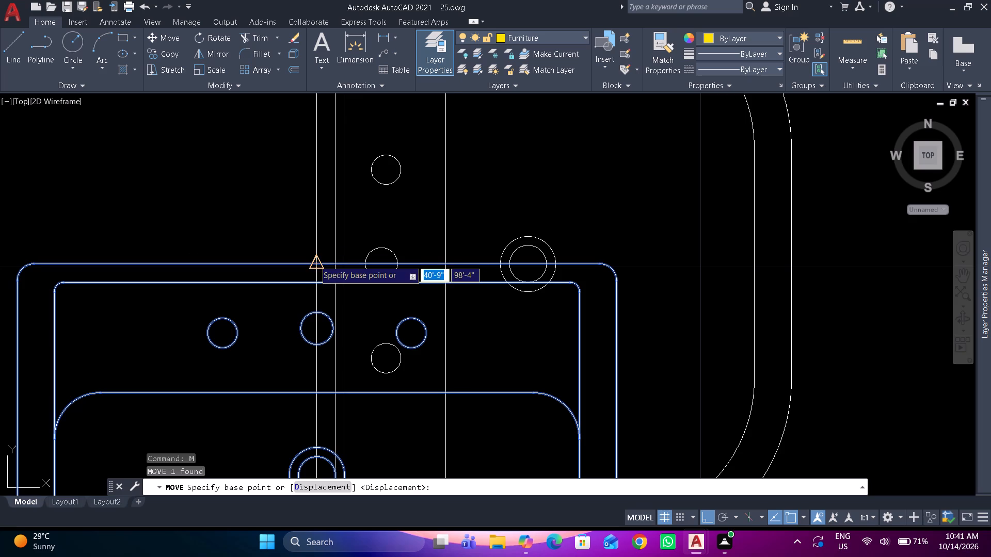
scroll(312, 205, "down", 12)
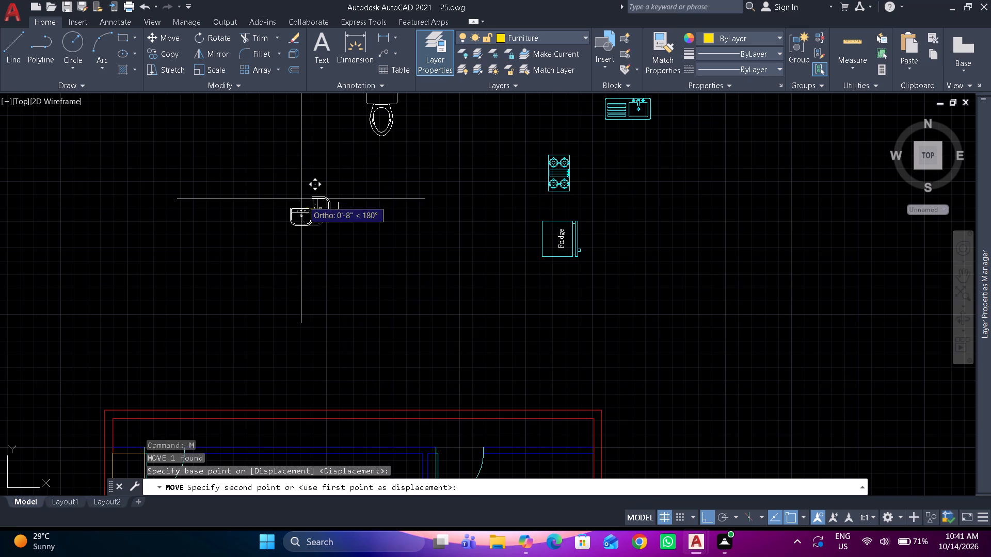
middle_click_drag(340, 274, 291, 176)
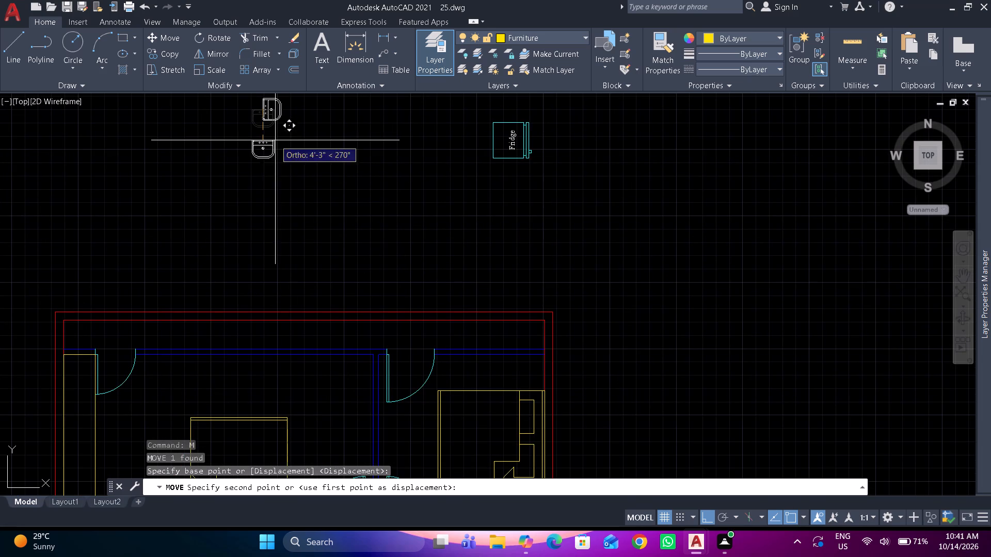
middle_click_drag(359, 272, 303, 139)
scroll(429, 417, "up", 2)
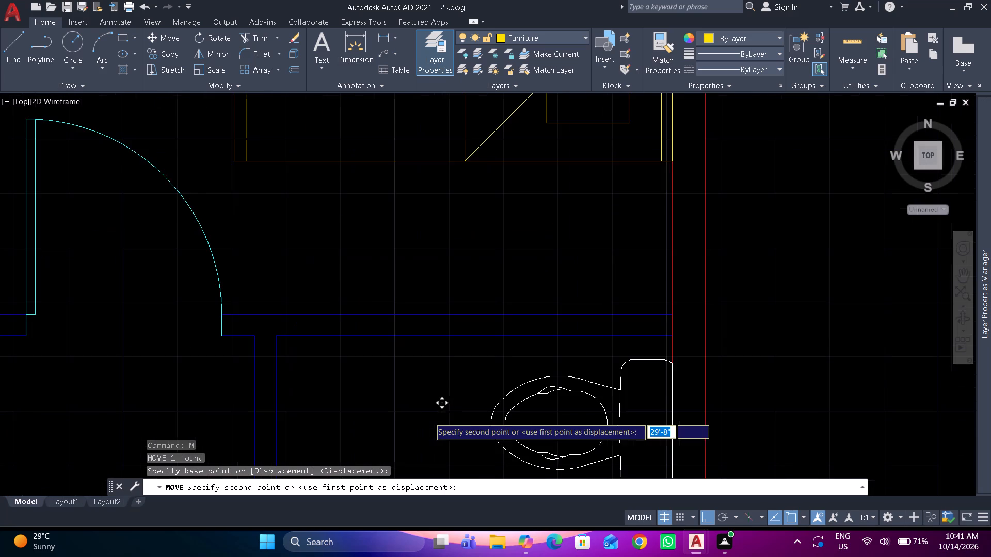
scroll(426, 415, "up", 2)
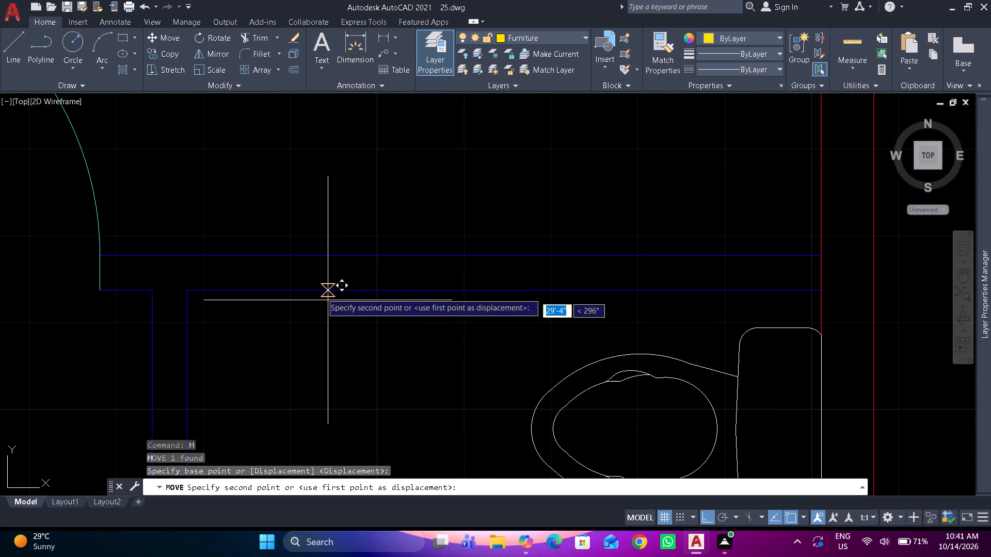
left_click(302, 288)
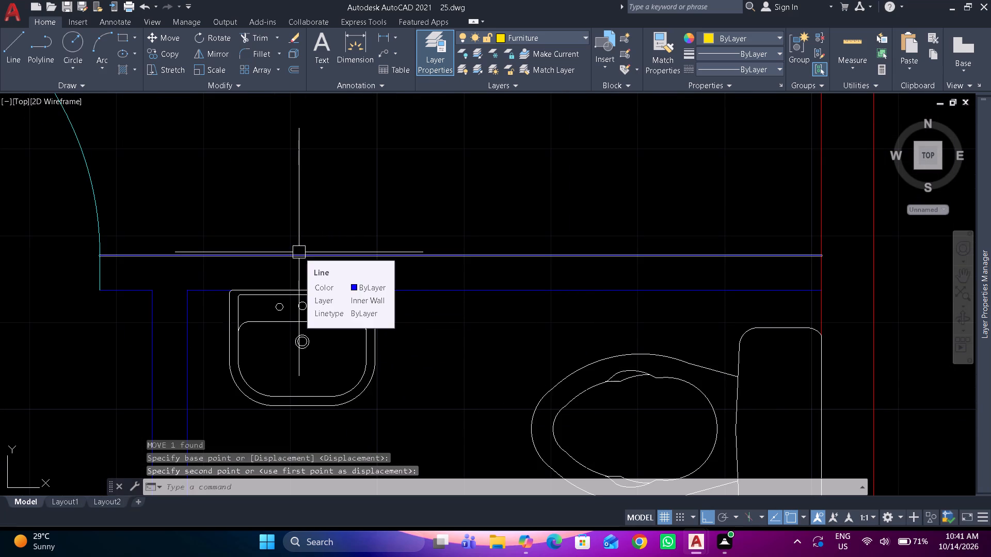
Copy the toilet from the upper-right bathroom about 26'-1" straight down into the bathroom above the lower-right bedroom, against the outer wall.
scroll(299, 252, "down", 5)
scroll(364, 305, "up", 2)
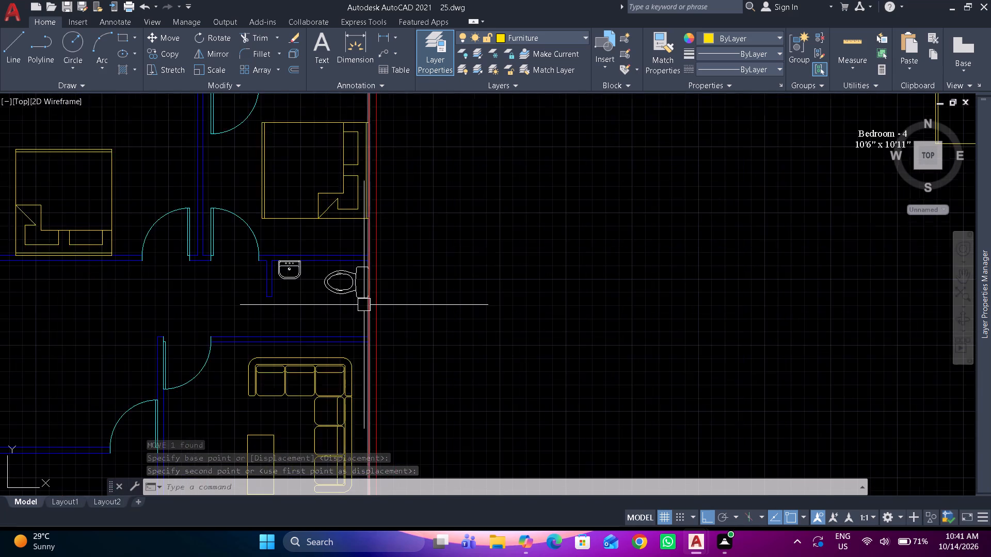
left_click(361, 299)
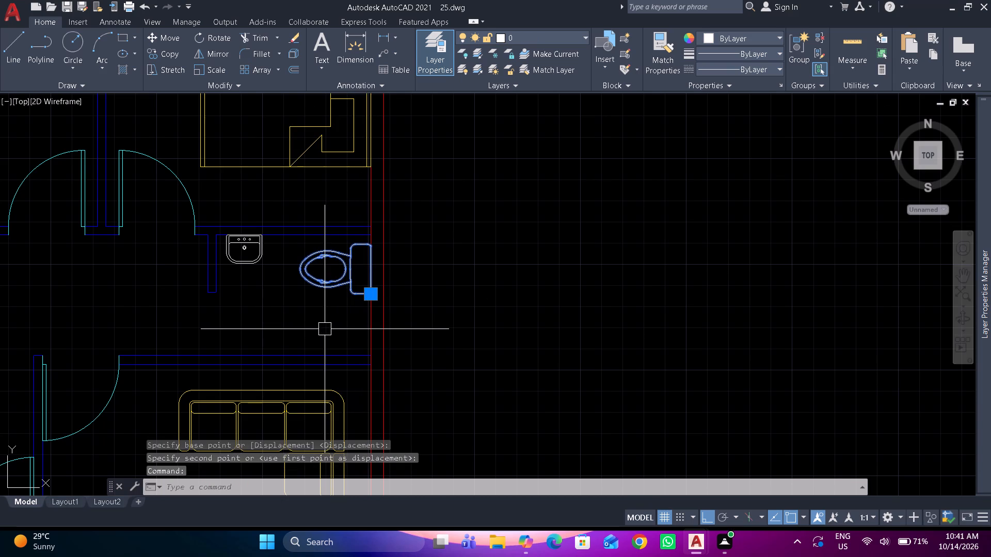
type("co")
key("space")
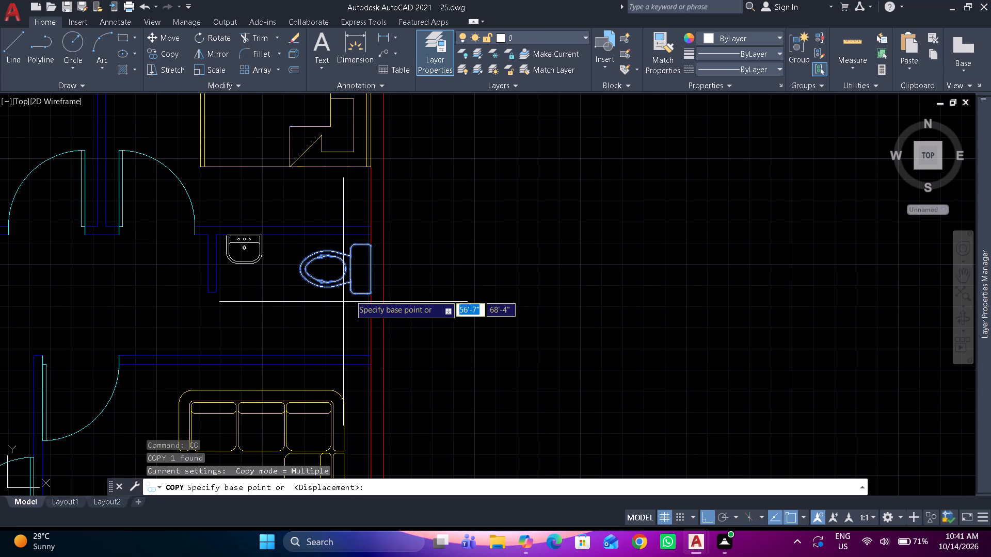
left_click(373, 275)
scroll(373, 275, "down", 5)
scroll(373, 349, "up", 2)
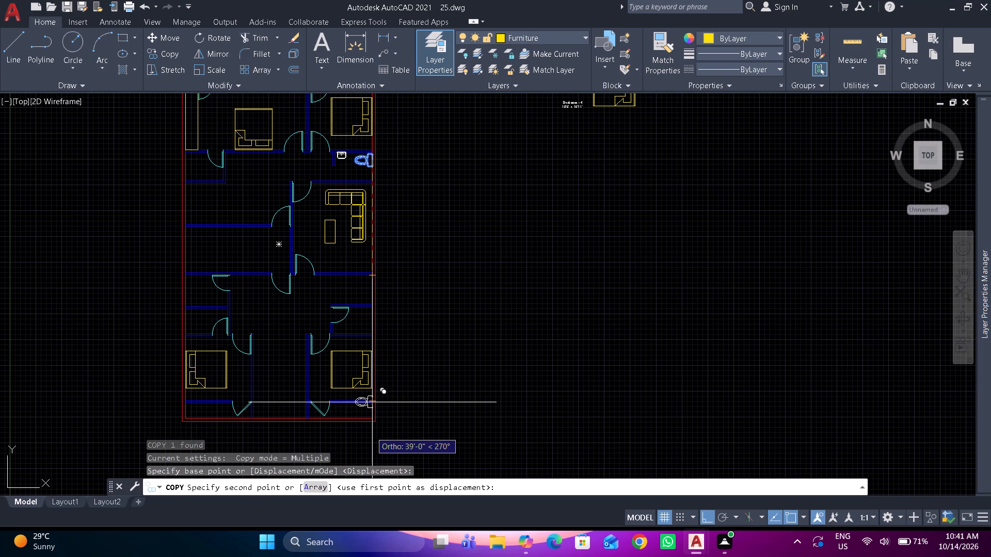
scroll(371, 433, "up", 2)
scroll(366, 162, "up", 1)
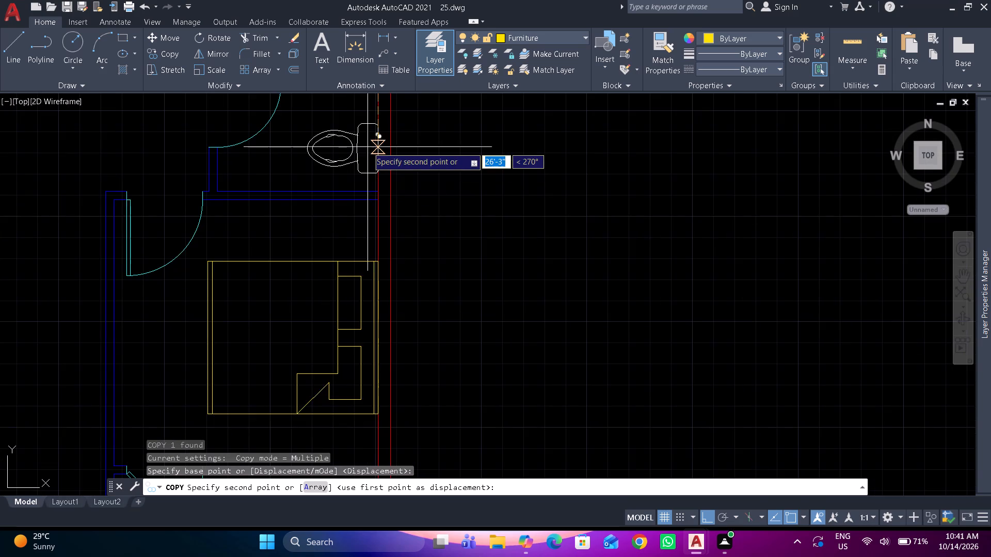
scroll(367, 147, "up", 1)
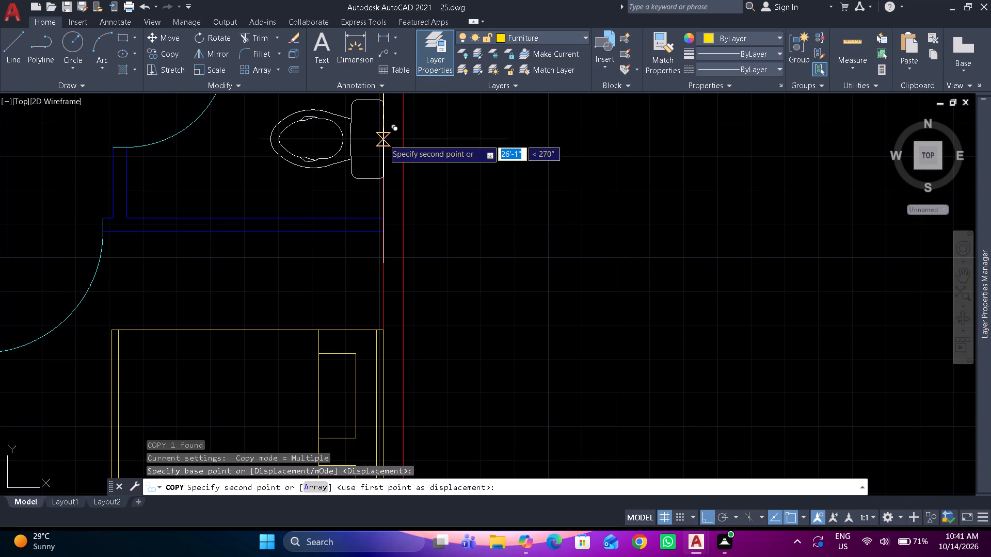
left_click(383, 139)
key("space")
Mirror the upper-right bathroom's washbasin about a horizontal line just below it, keeping the original.
scroll(425, 141, "down", 5)
middle_click_drag(428, 157, 452, 357)
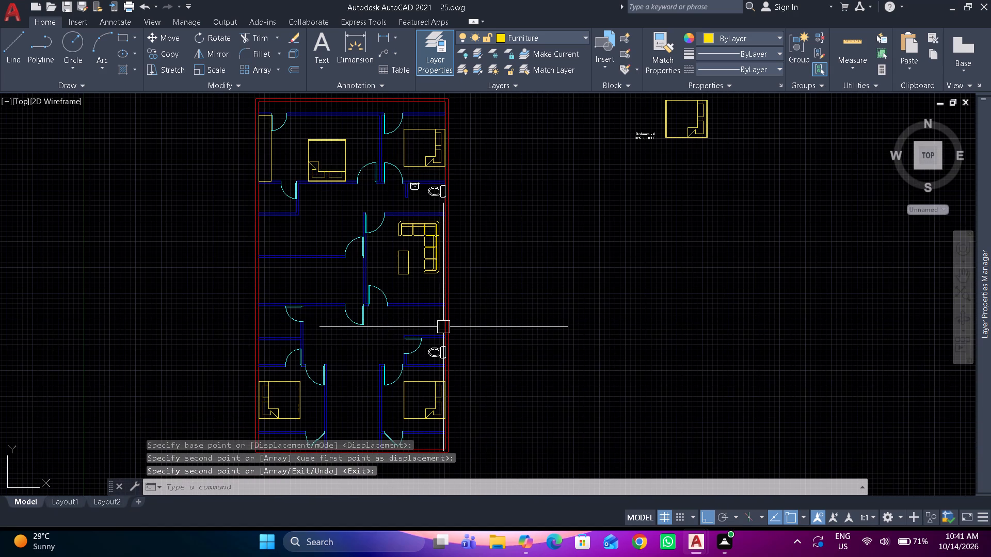
scroll(412, 157, "up", 4)
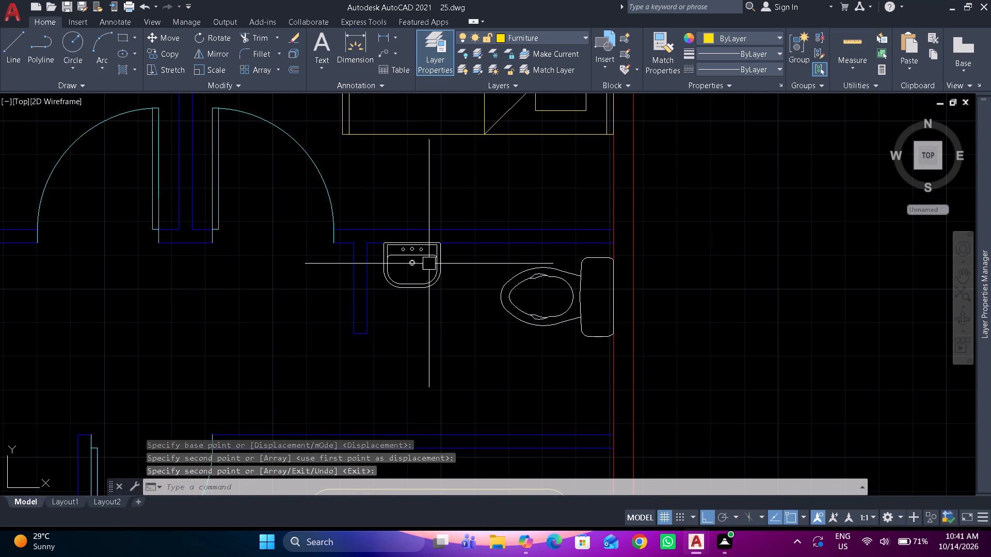
left_click(429, 265)
left_click(409, 306)
type("mi")
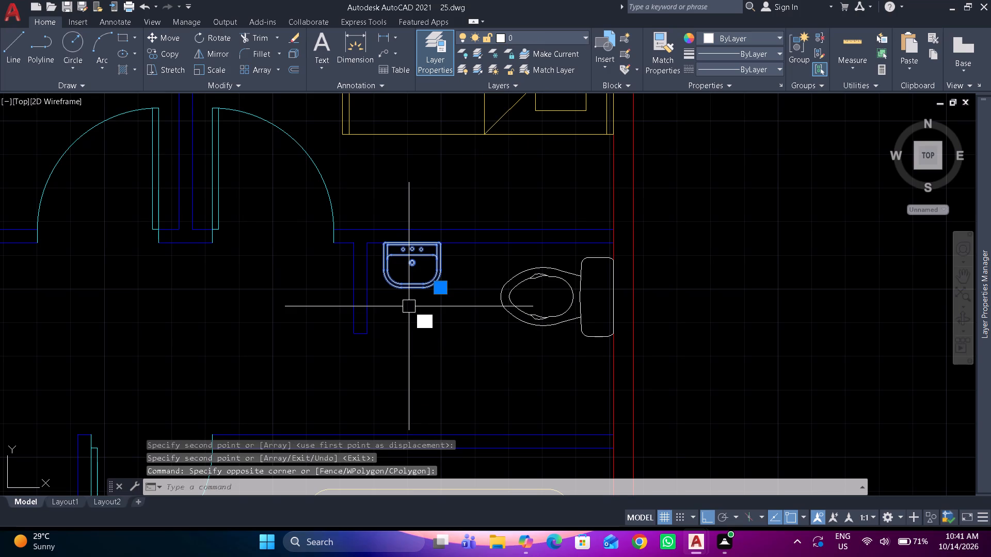
key("space")
left_click(417, 325)
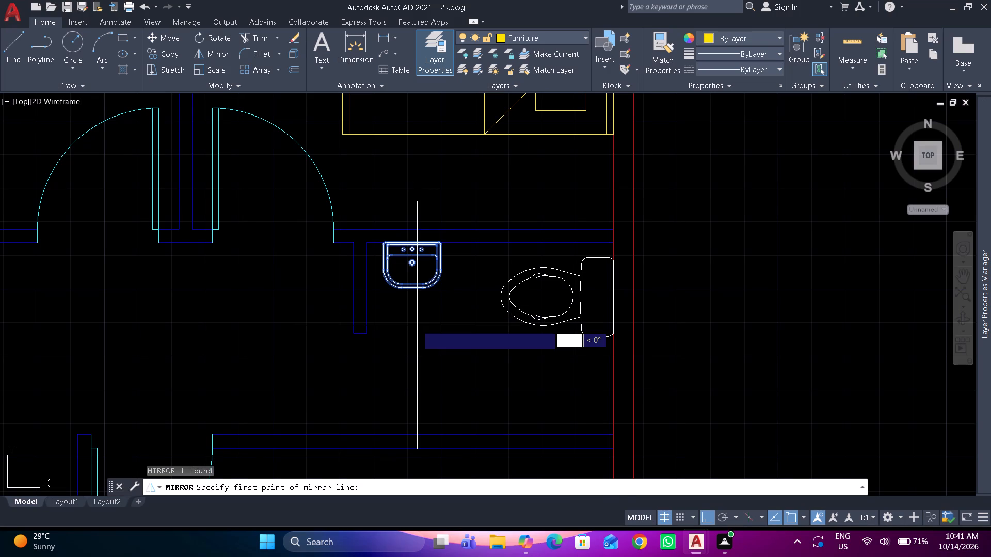
left_click(446, 325)
key("space")
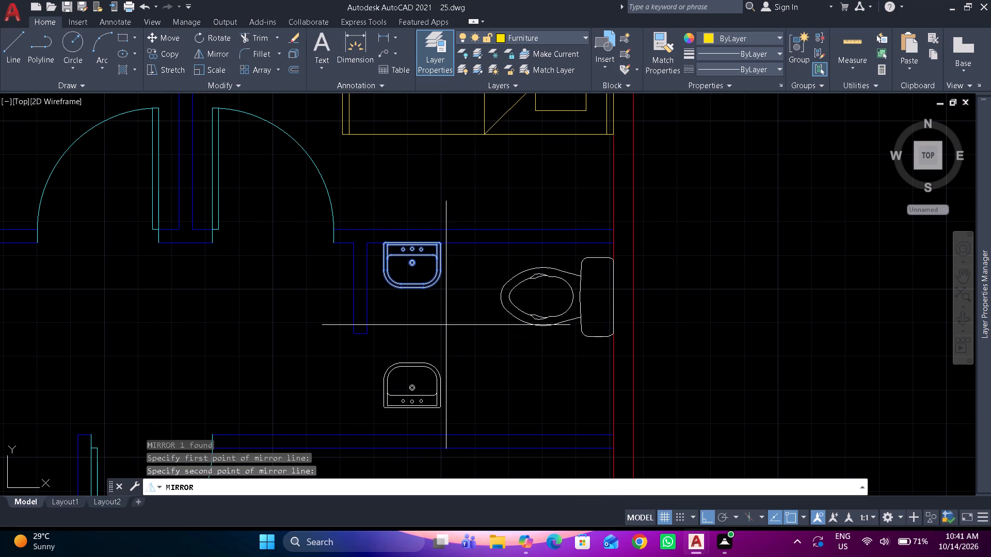
Move the mirrored washbasin by its back edge's midpoint straight down into the bathroom above the lower-right bedroom, against that bathroom's lower wall.
left_click(429, 356)
left_click(418, 372)
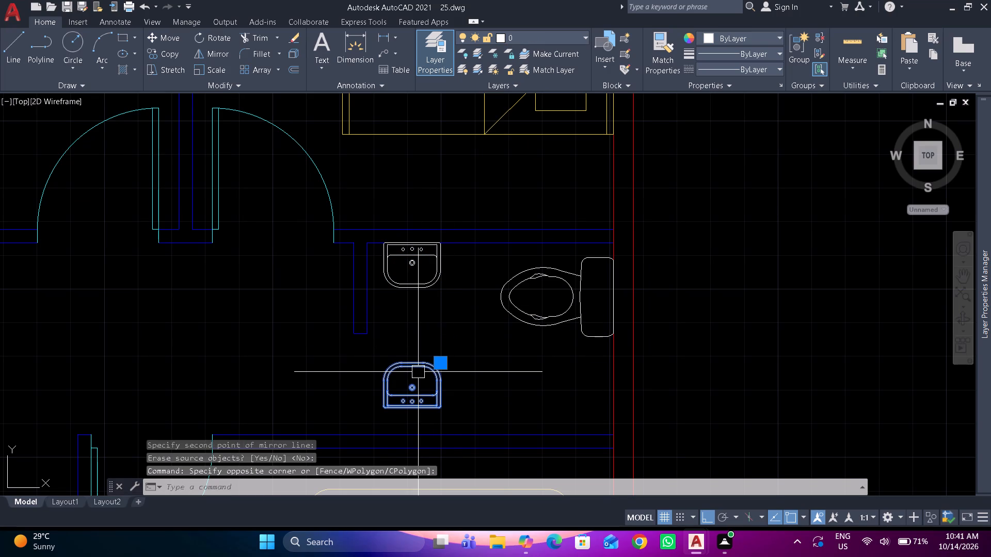
type("m")
key("space")
scroll(413, 402, "up", 1)
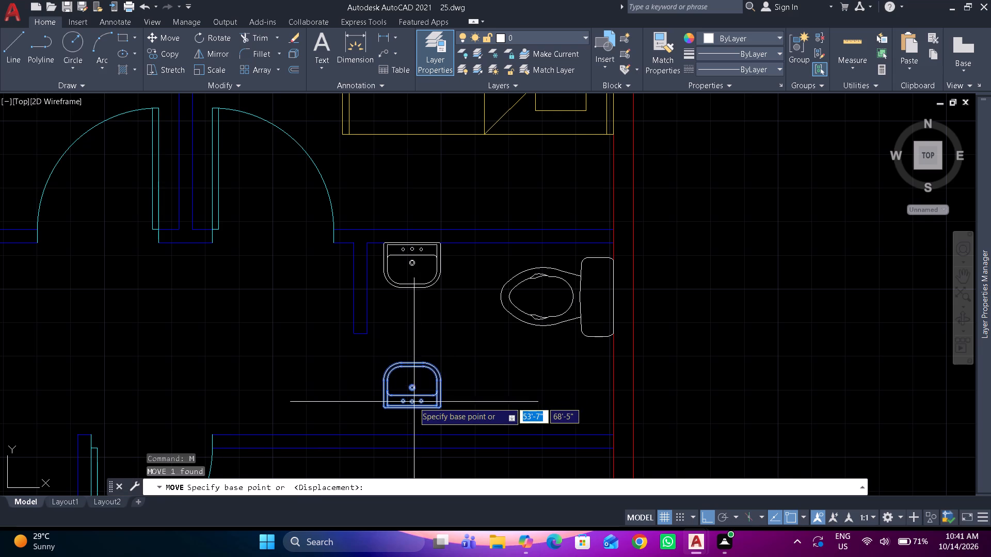
scroll(413, 402, "up", 2)
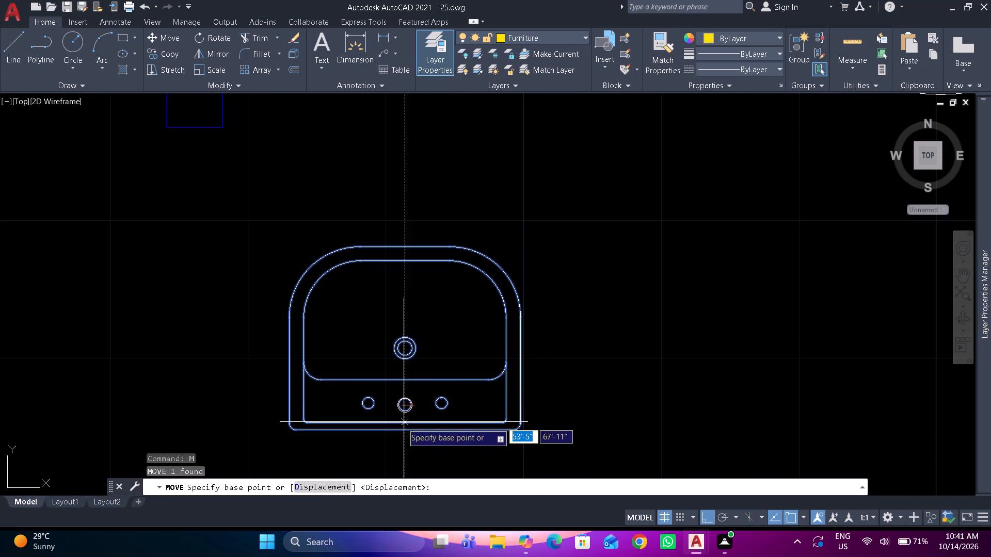
left_click(402, 429)
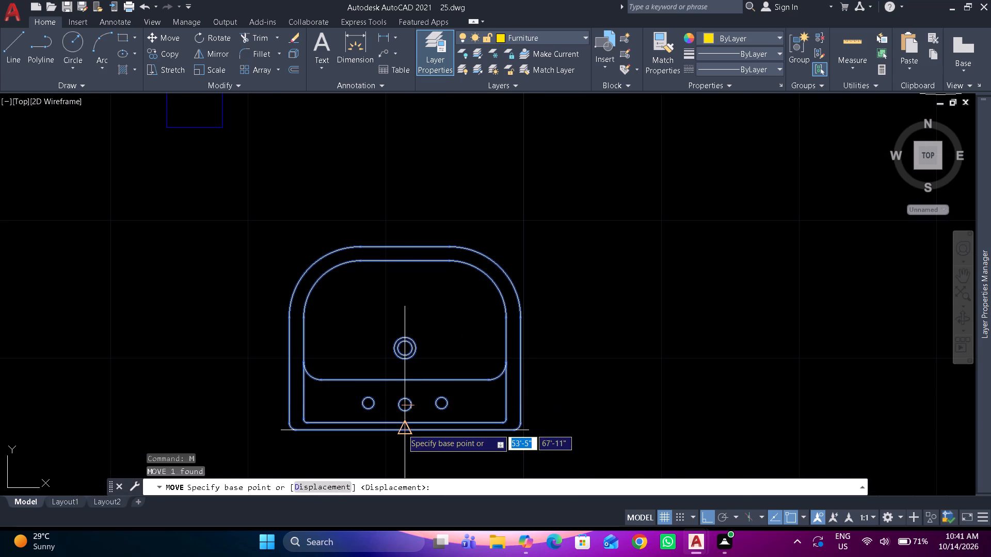
scroll(390, 244, "down", 7)
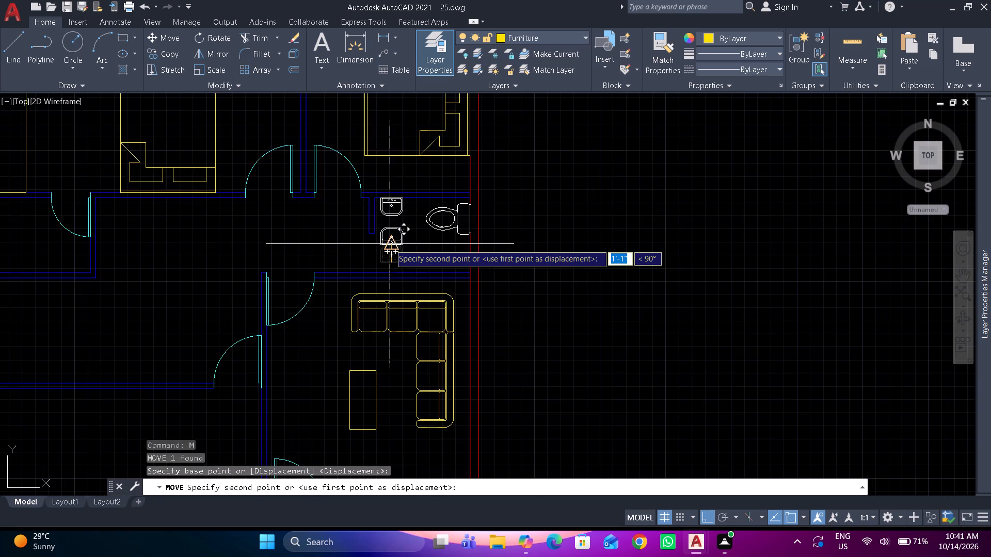
scroll(390, 244, "down", 4)
scroll(392, 345, "up", 3)
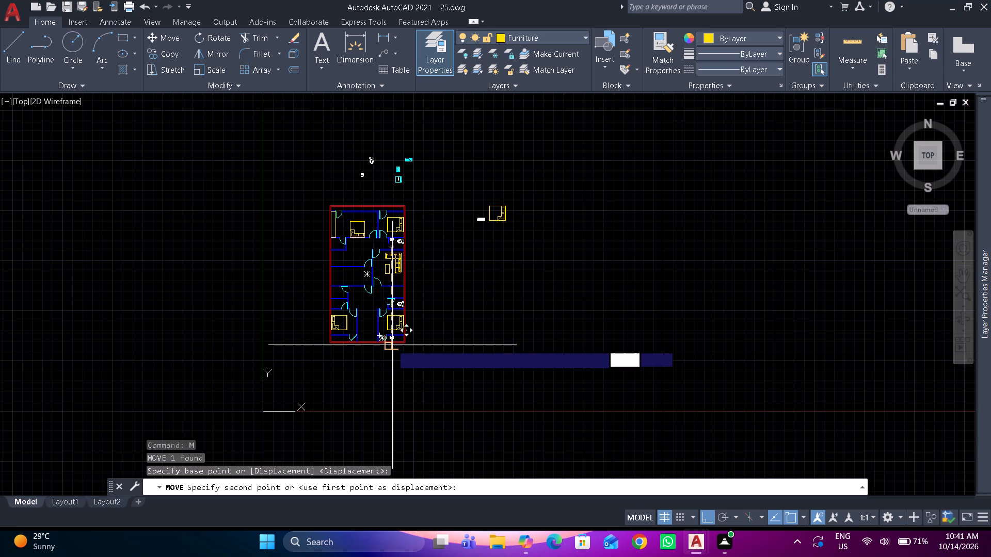
scroll(395, 221, "up", 3)
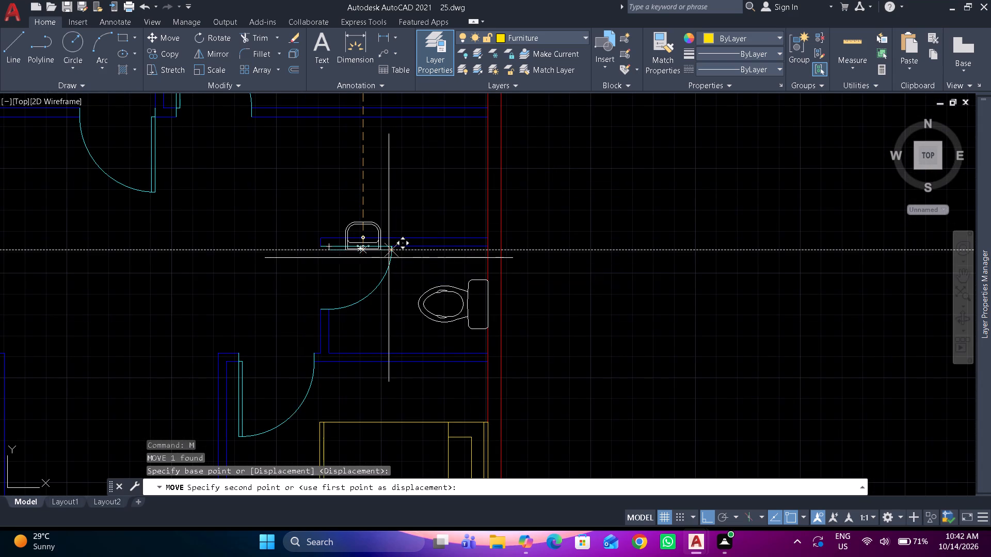
scroll(380, 272, "up", 1)
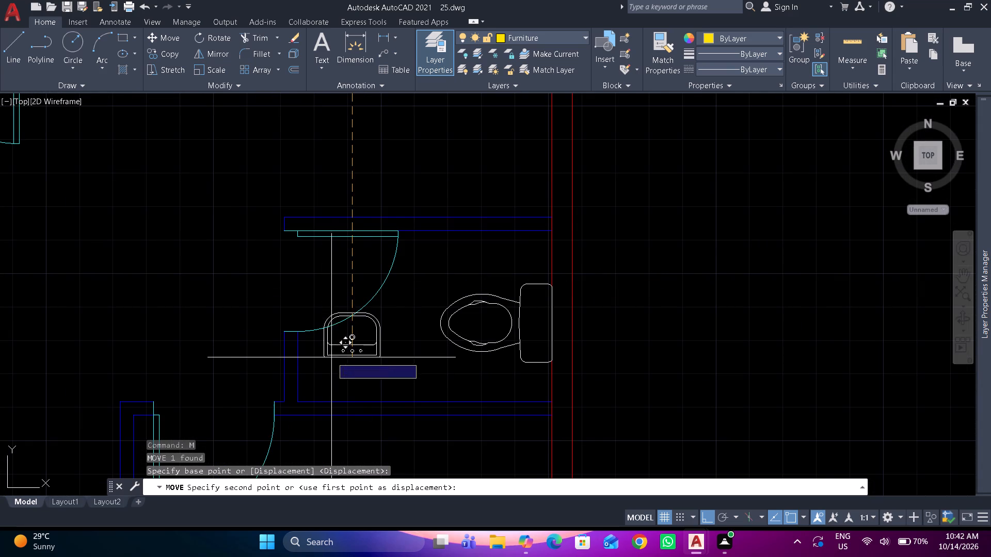
left_click(350, 403)
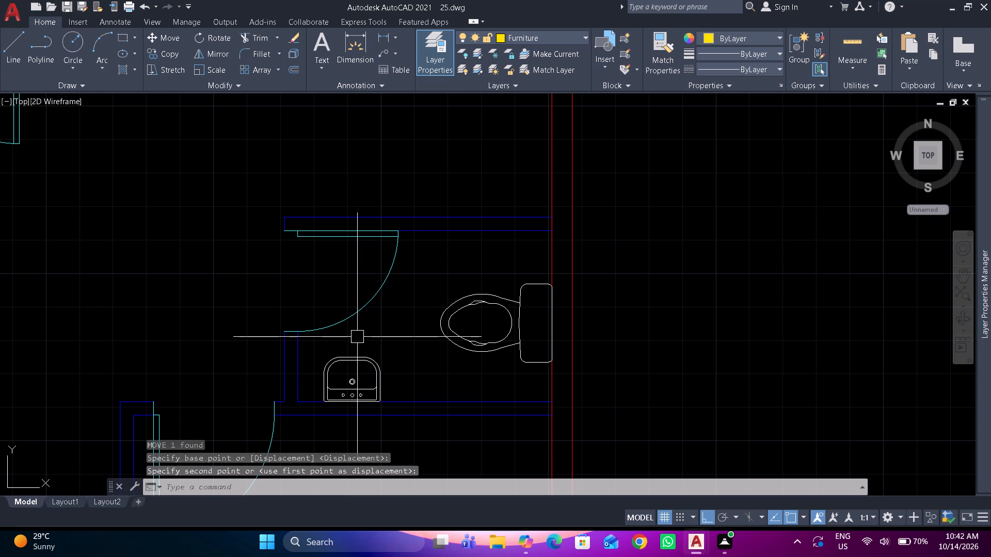
Mirror the lower-right bathroom's toilet into the lower-left bathroom about the plan's vertical centreline through the bottom outer wall's midpoint, keeping the original.
scroll(357, 337, "down", 1)
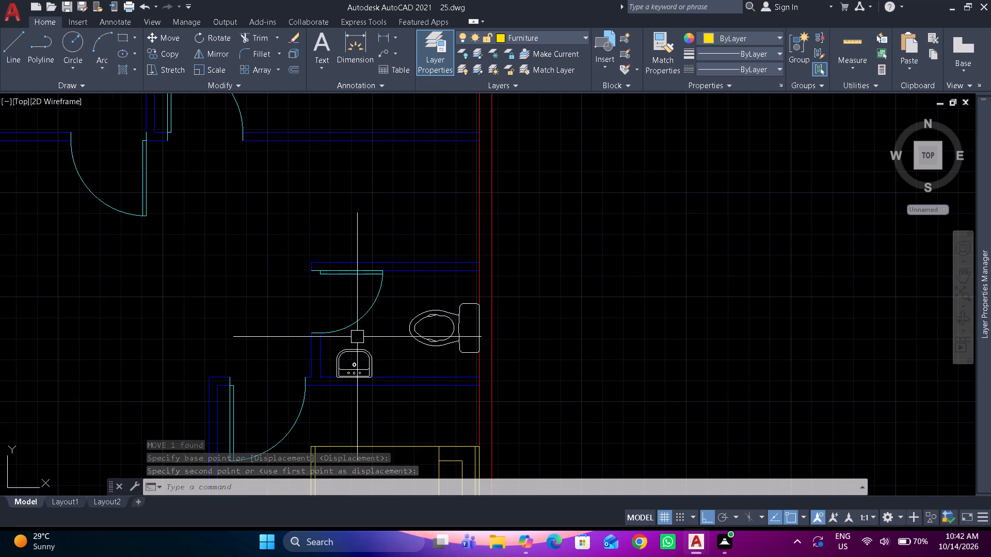
scroll(357, 337, "down", 1)
middle_click_drag(357, 337, 588, 327)
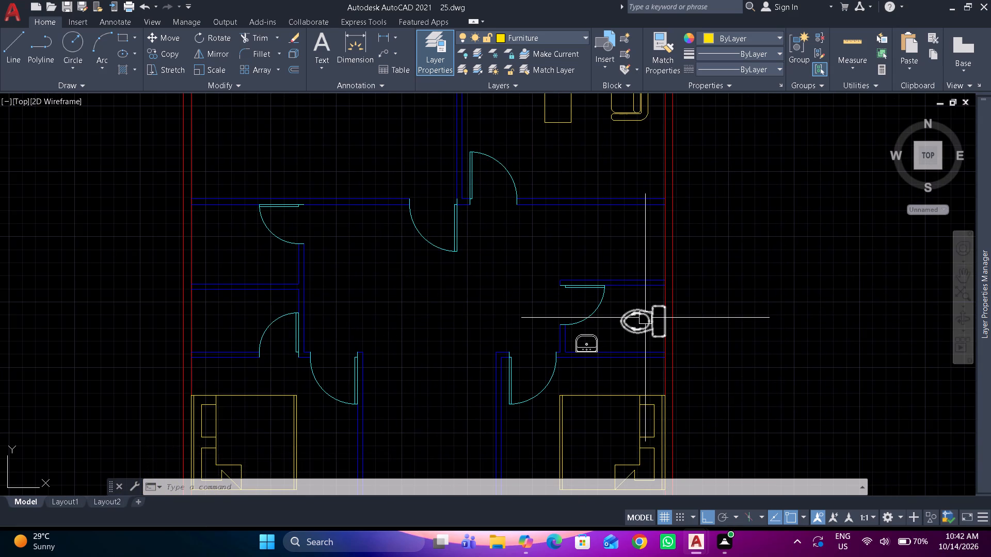
left_click(645, 318)
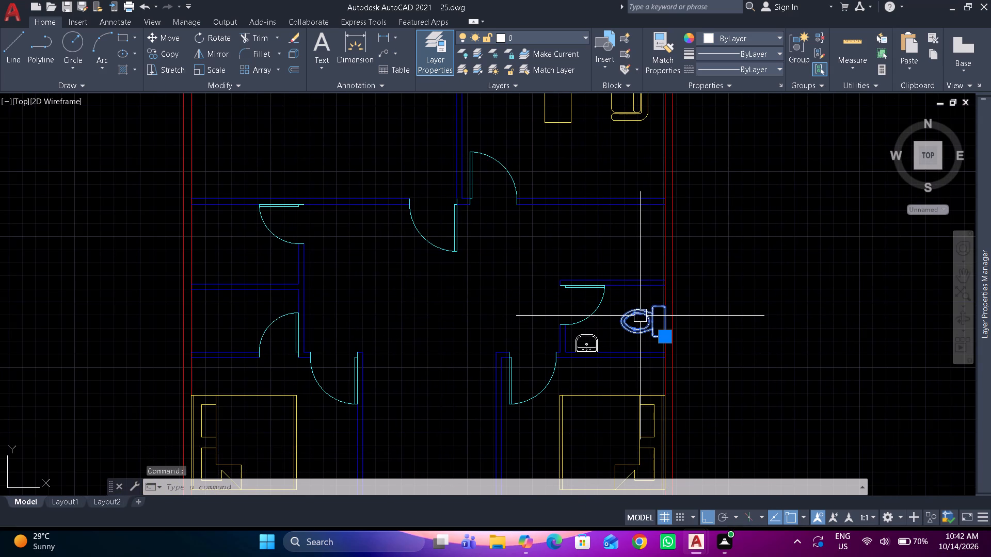
key("m")
key("i")
key("space")
scroll(437, 286, "down", 1)
middle_click_drag(437, 286, 435, 230)
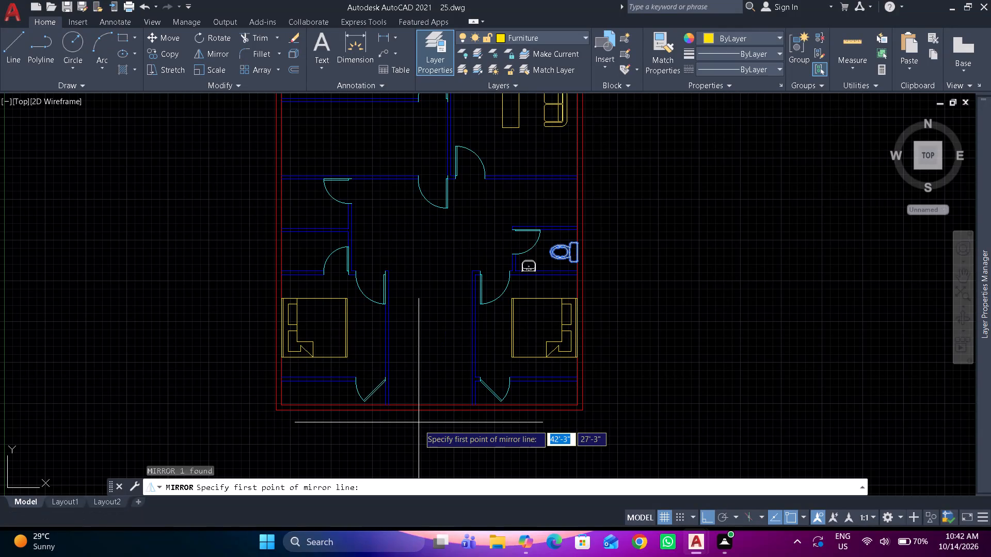
left_click(426, 414)
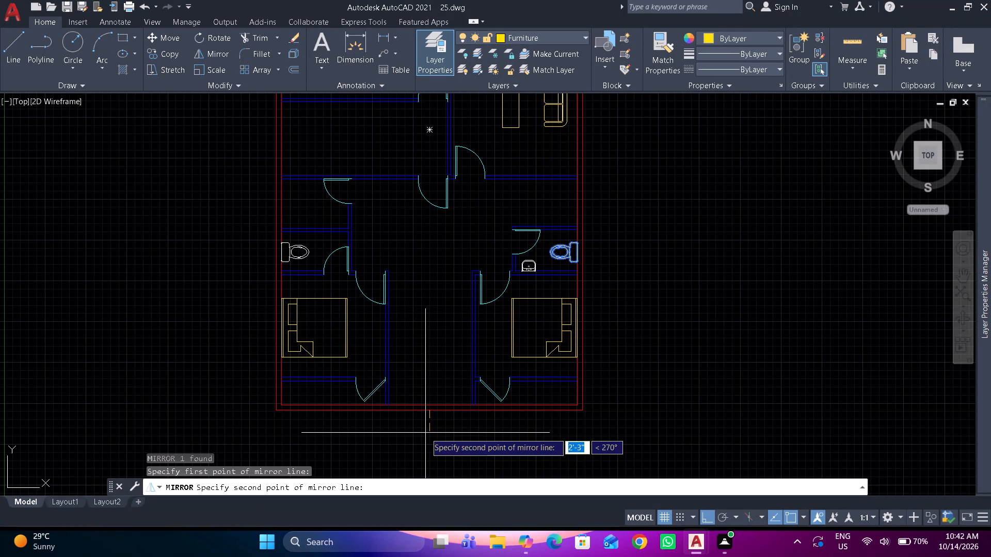
left_click(425, 433)
key("space")
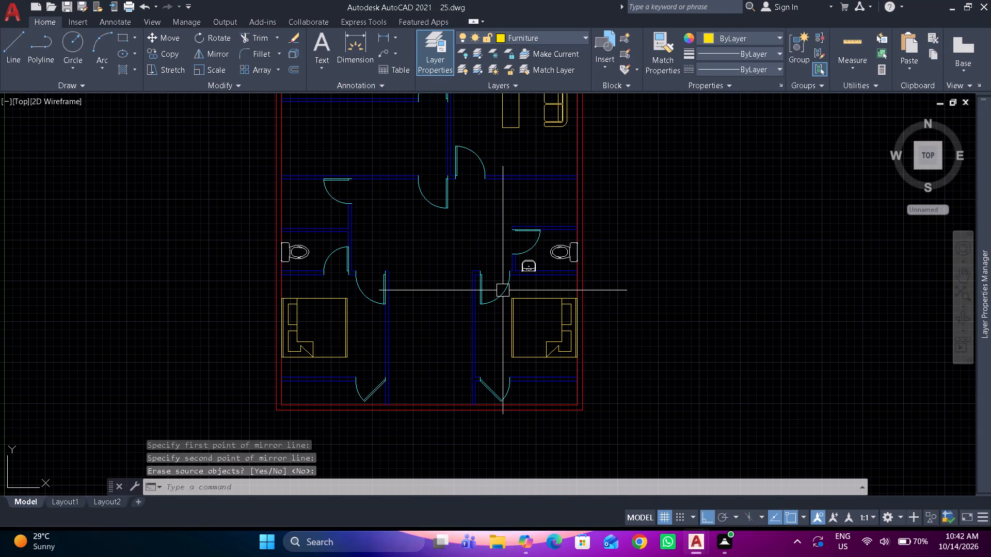
Mirror the lower-right bathroom's washbasin about a horizontal line just above it, keeping the original.
scroll(530, 242, "up", 1)
left_click(529, 273)
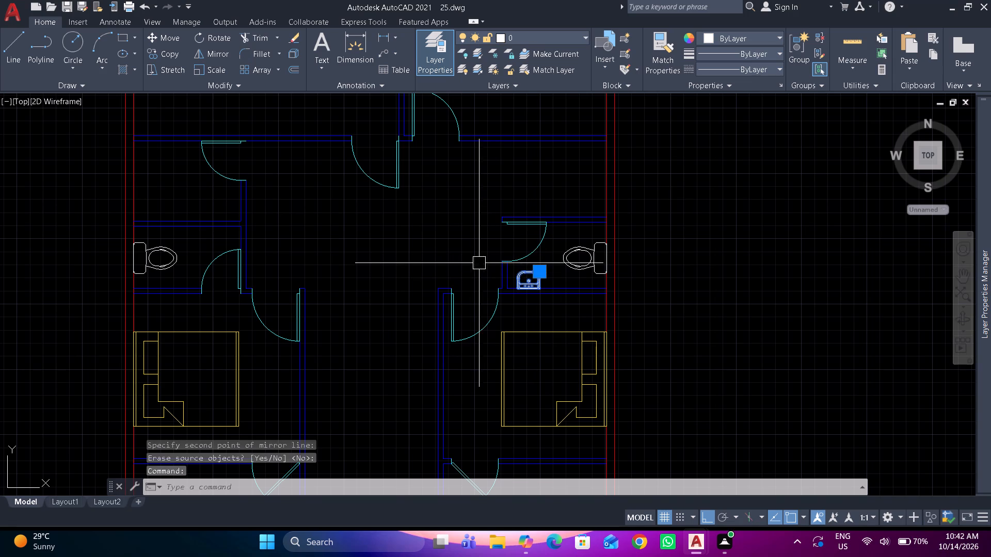
type("mi")
key("space")
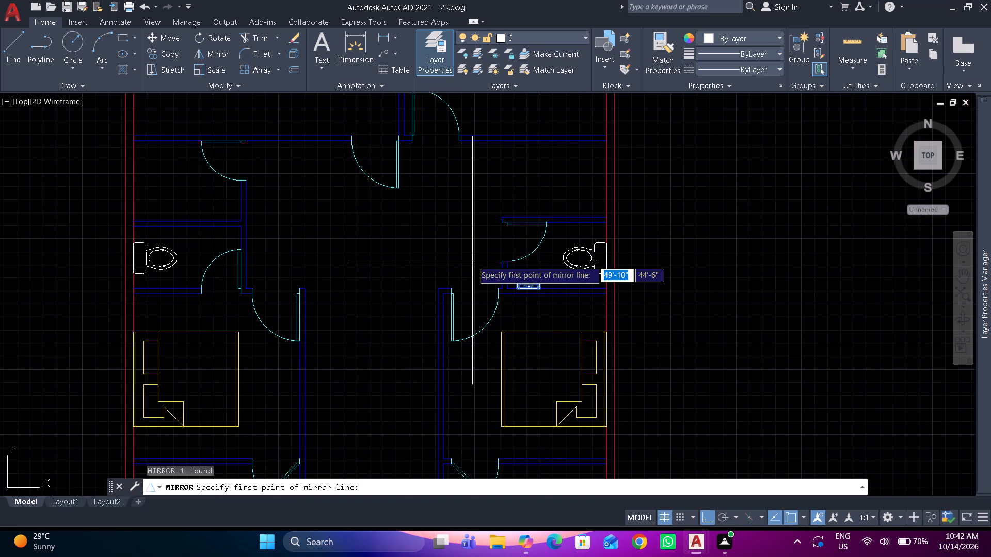
scroll(520, 268, "up", 1)
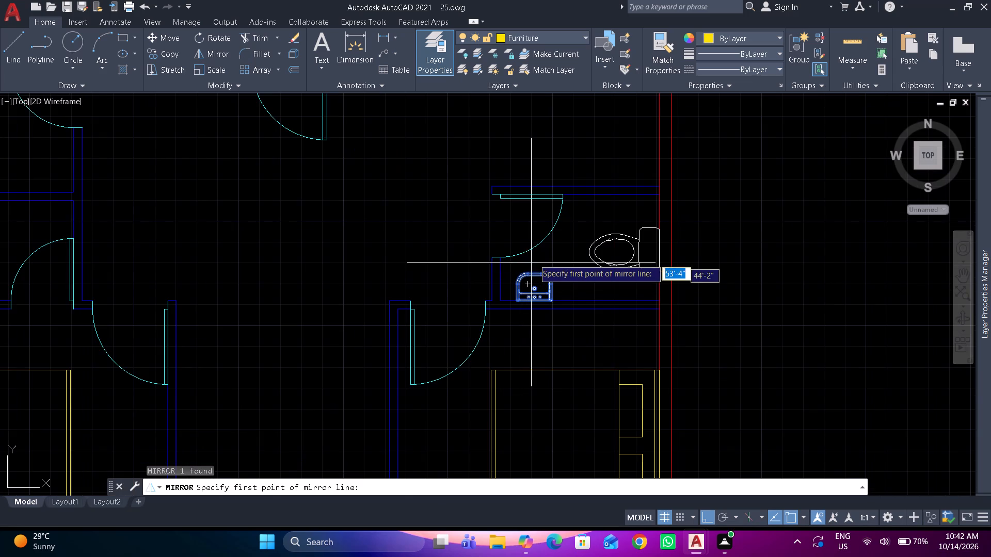
left_click(534, 259)
left_click(550, 258)
key("space")
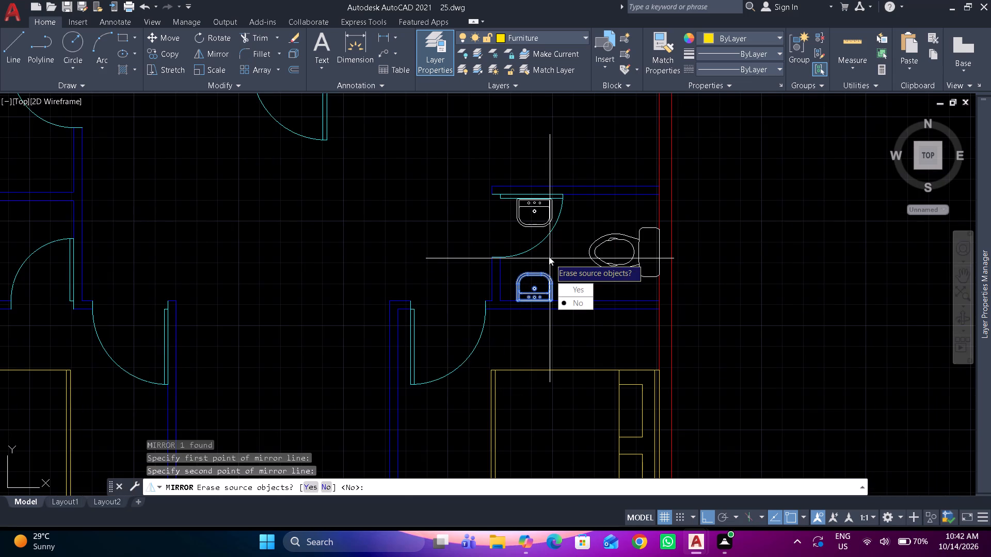
Move the new washbasin by its back edge horizontally into the bathroom above the lower-left bedroom, against the upper wall near the door.
left_click(533, 227)
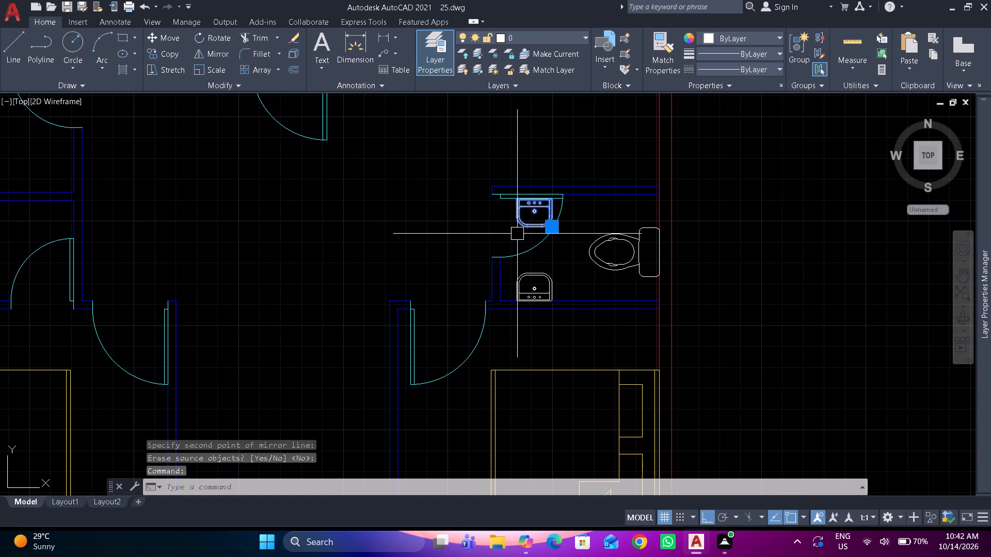
type("m")
key("space")
scroll(528, 194, "up", 4)
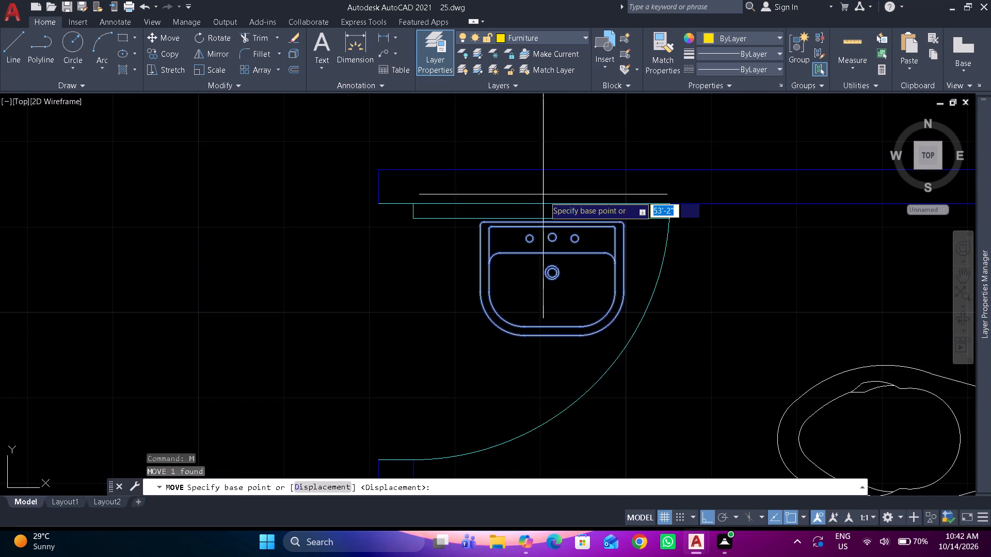
left_click(554, 231)
scroll(512, 250, "down", 2)
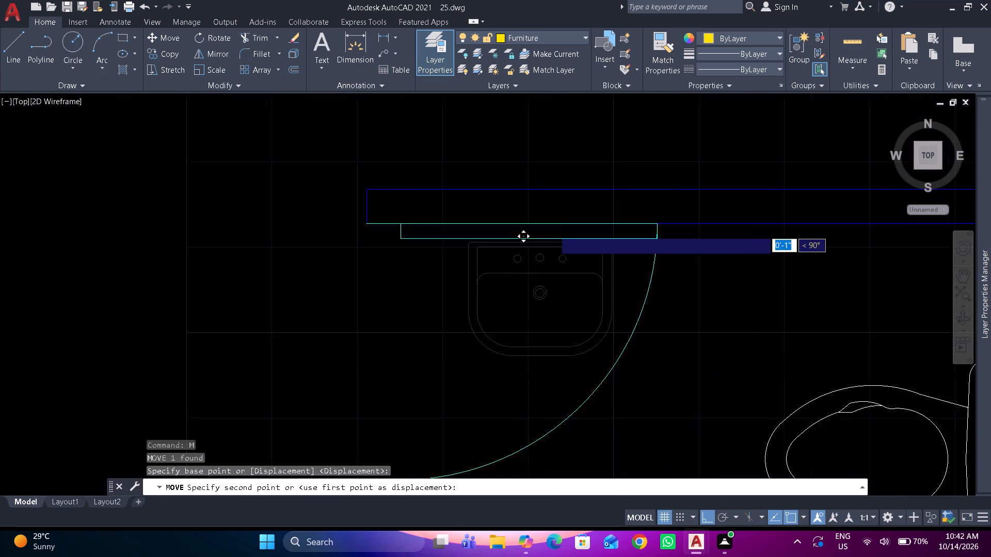
scroll(502, 256, "down", 4)
scroll(257, 276, "up", 2)
scroll(314, 272, "up", 1)
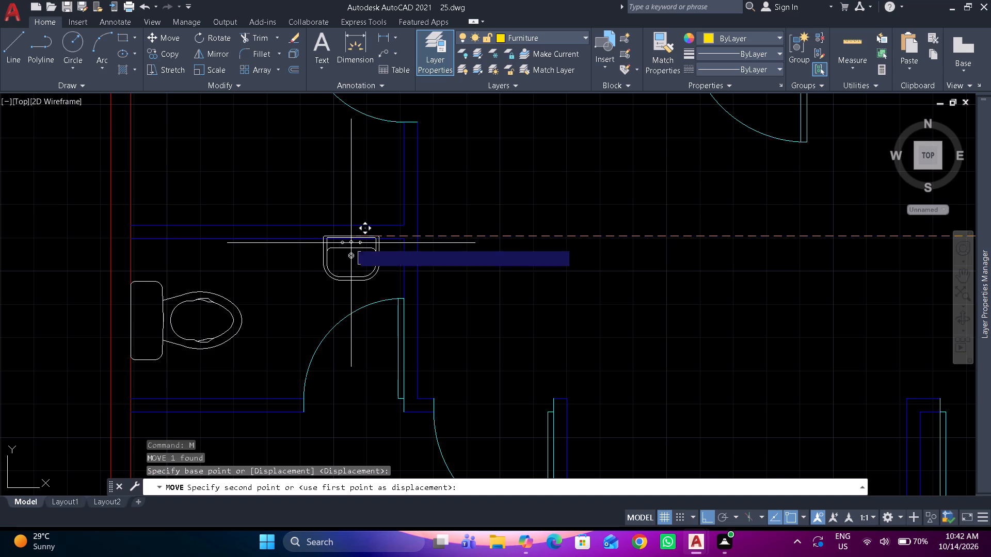
left_click(353, 243)
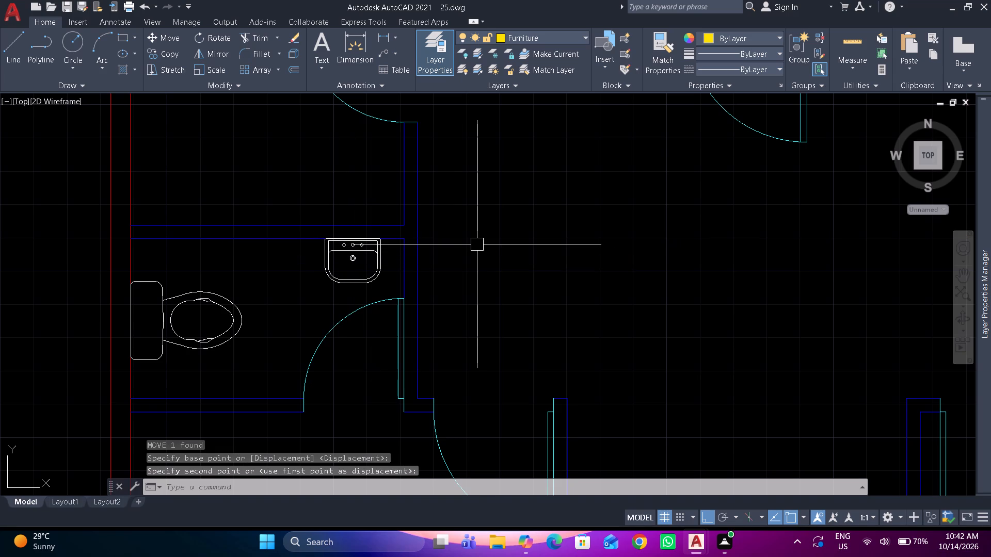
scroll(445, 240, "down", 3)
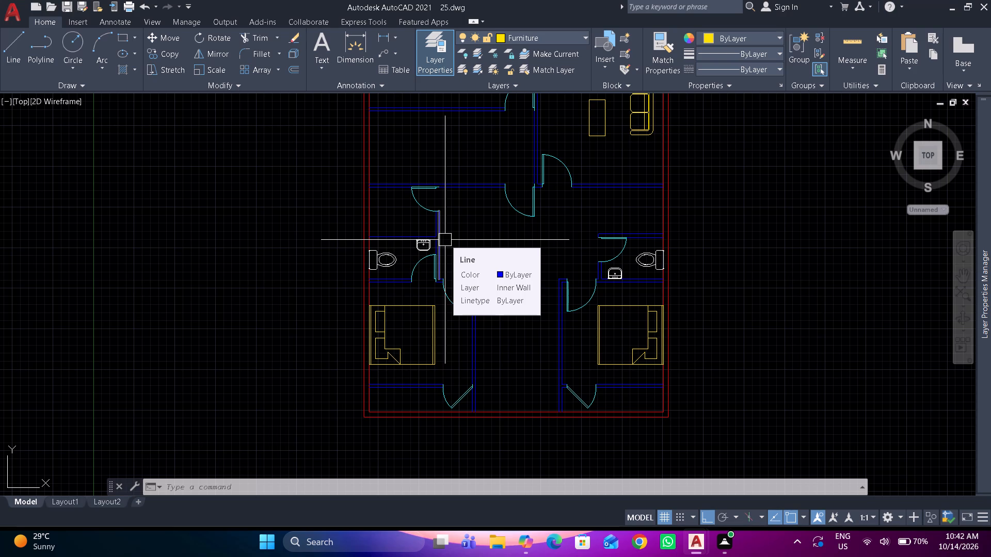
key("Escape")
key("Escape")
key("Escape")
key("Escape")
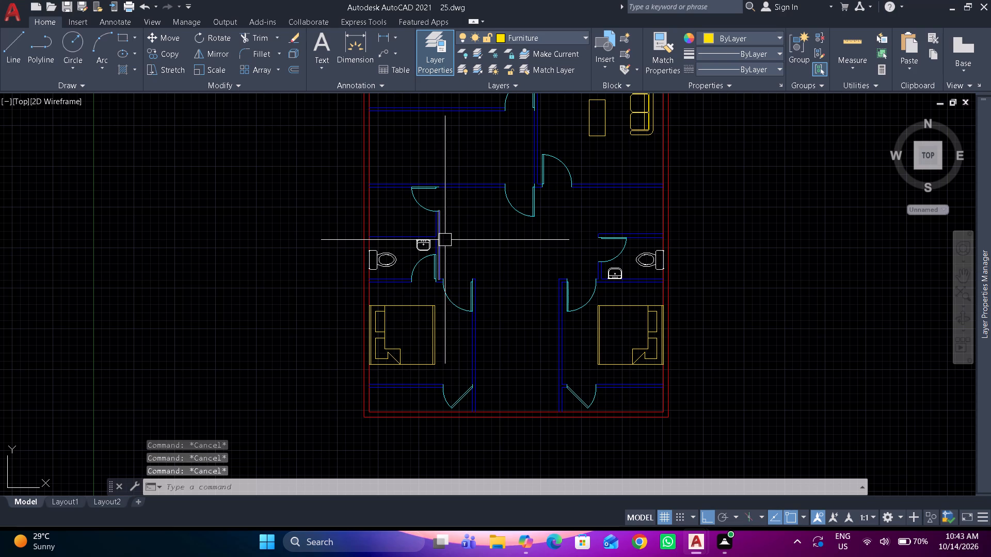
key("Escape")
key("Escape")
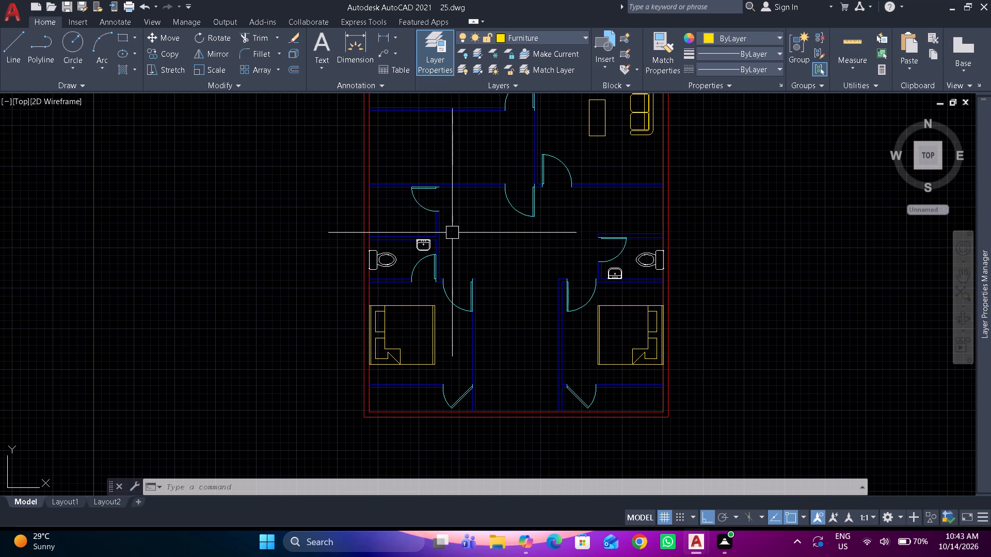
Switch to 20.dwg and copy the six-chair dining table block from its dining room to the clipboard.
scroll(456, 227, "down", 4)
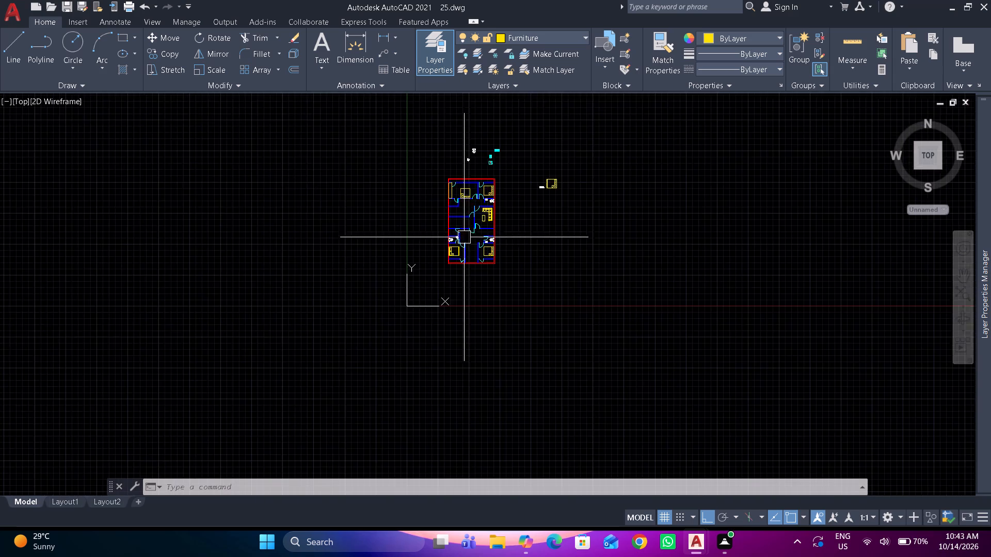
middle_click_drag(464, 238, 437, 310)
scroll(436, 305, "up", 2)
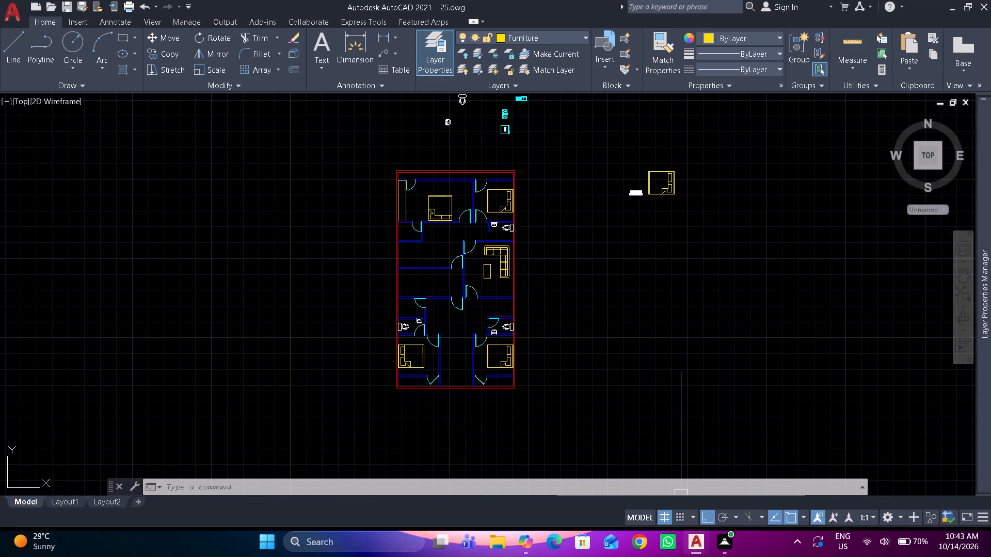
left_click(691, 547)
left_click(738, 480)
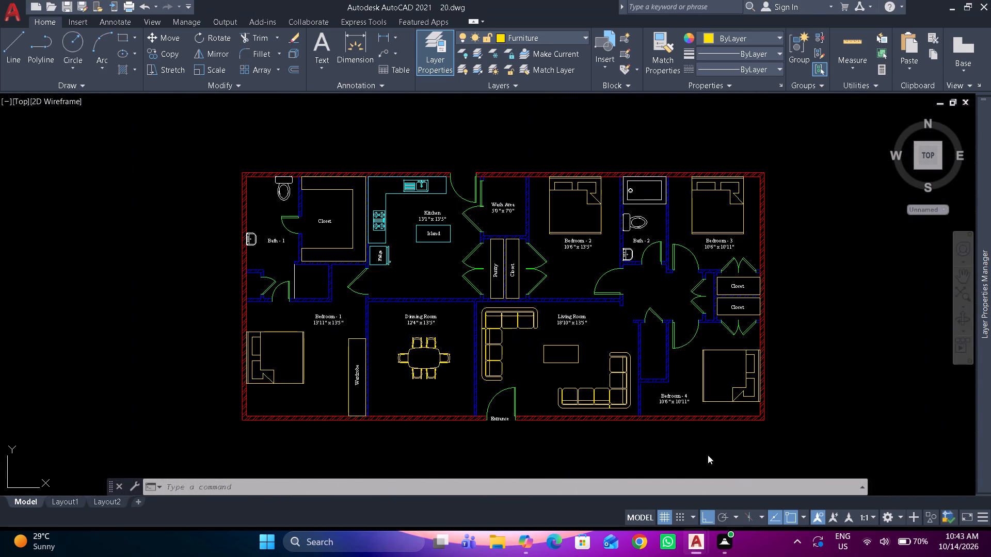
left_click(427, 370)
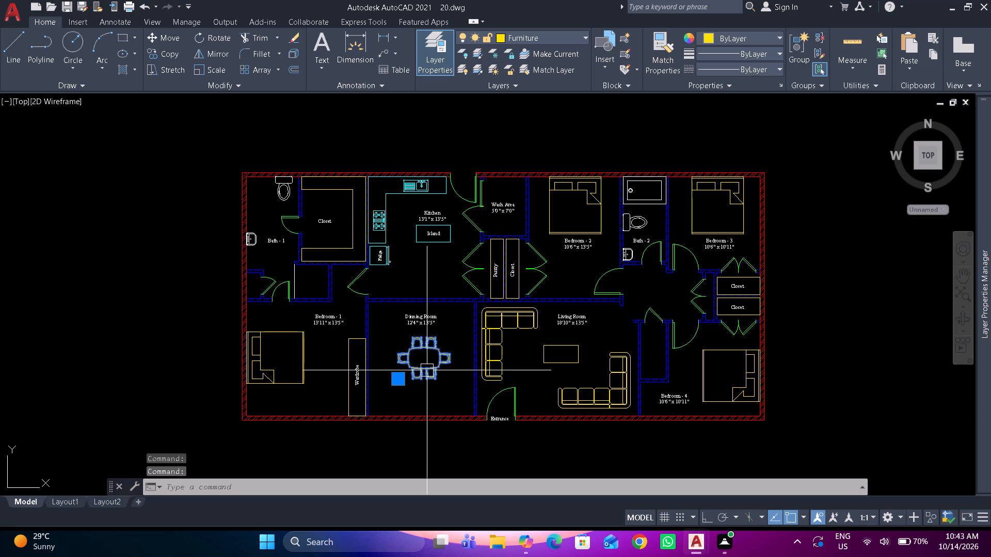
key("ctrl+c")
Return to 25.dwg and paste the dining set in the open area below the upper-left bedroom, beside the small bathroom.
key("alt+Tab")
key("alt+Tab")
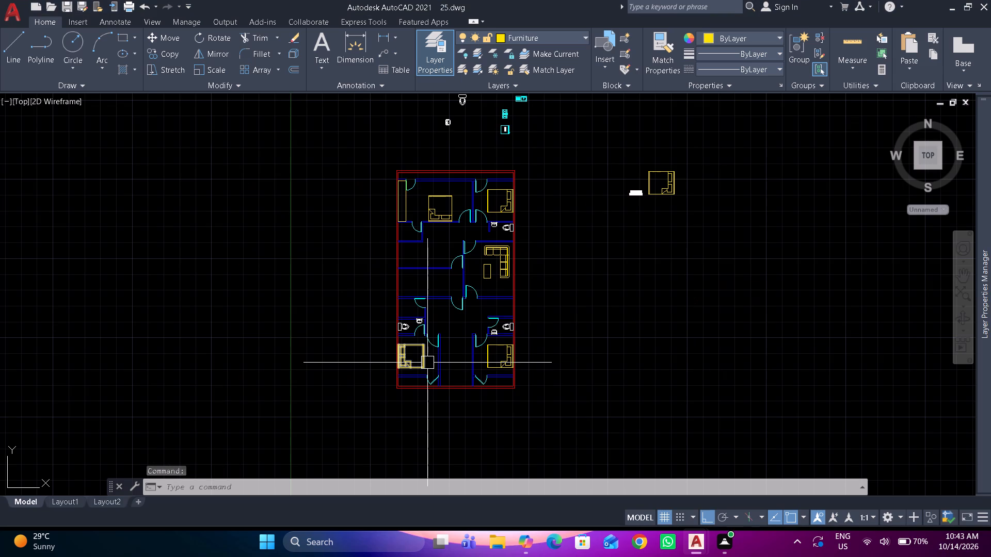
key("ctrl+v")
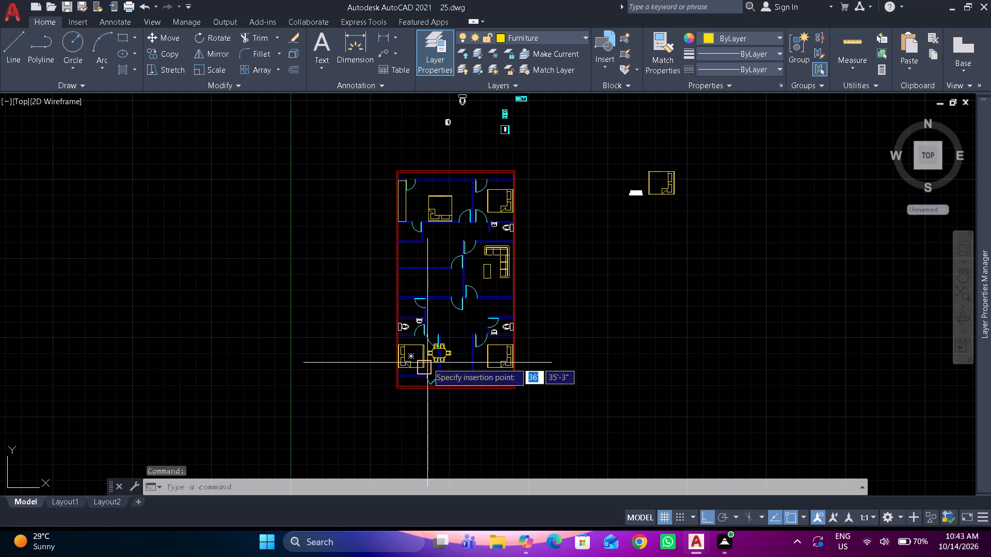
scroll(435, 313, "up", 2)
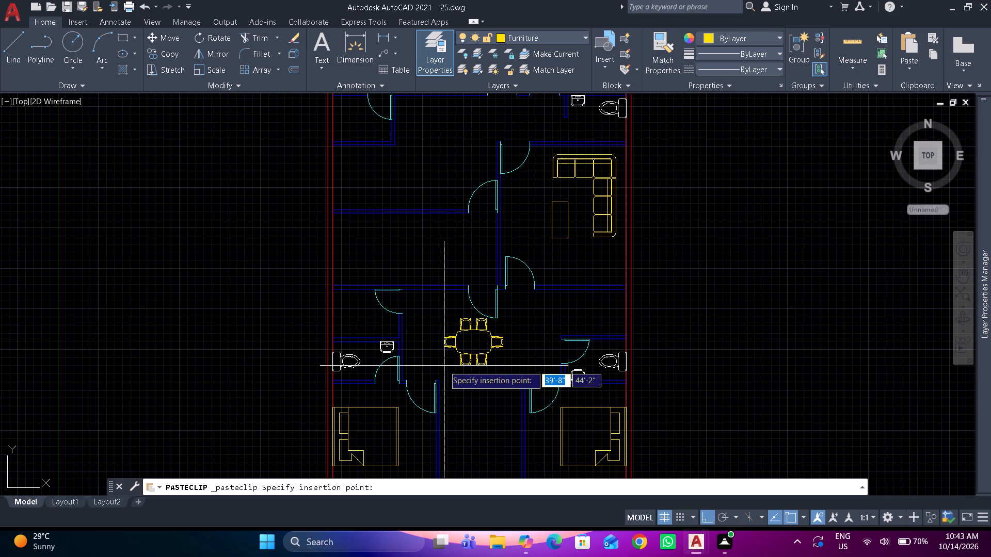
scroll(444, 368, "up", 1)
scroll(440, 368, "down", 2)
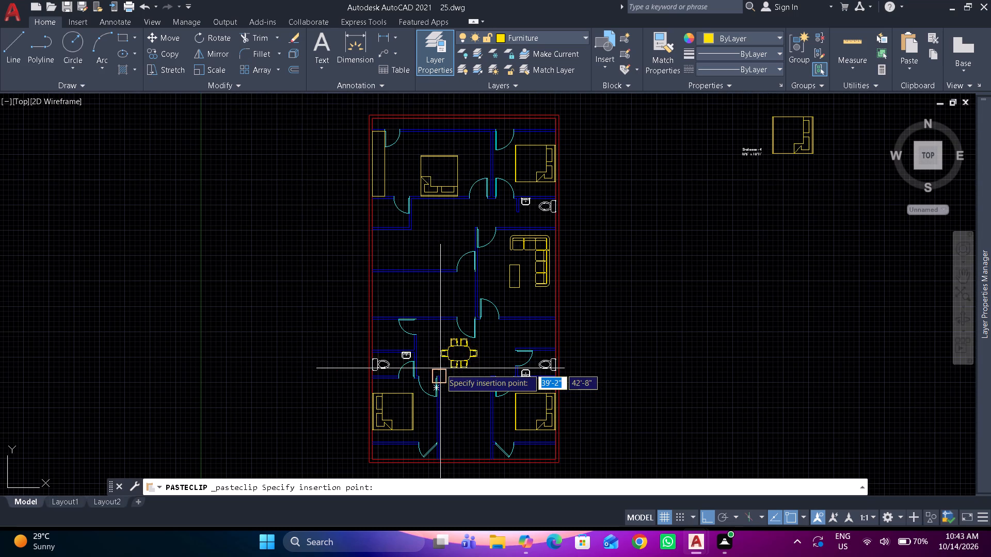
scroll(432, 272, "up", 2)
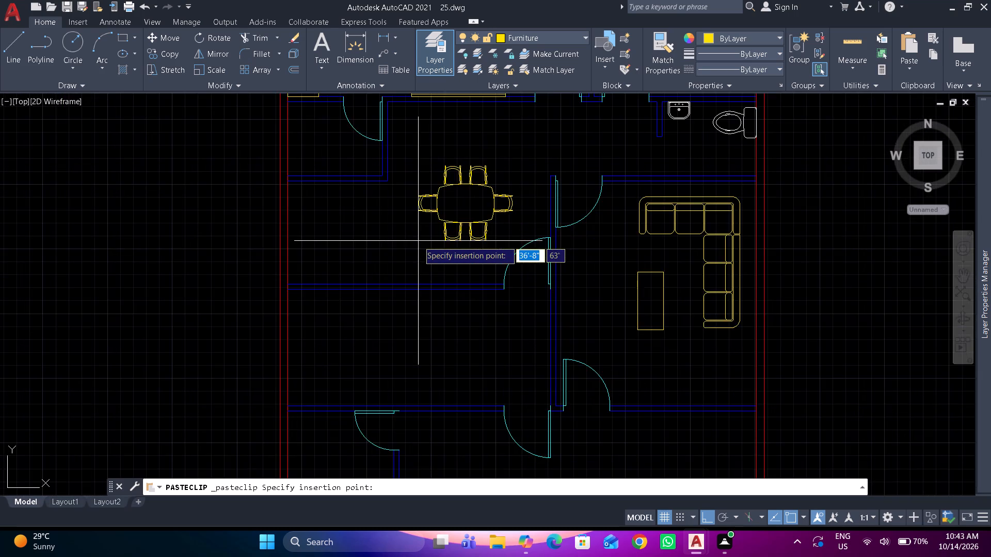
scroll(418, 241, "up", 1)
middle_click_drag(418, 250, 413, 323)
middle_click_drag(415, 284, 411, 410)
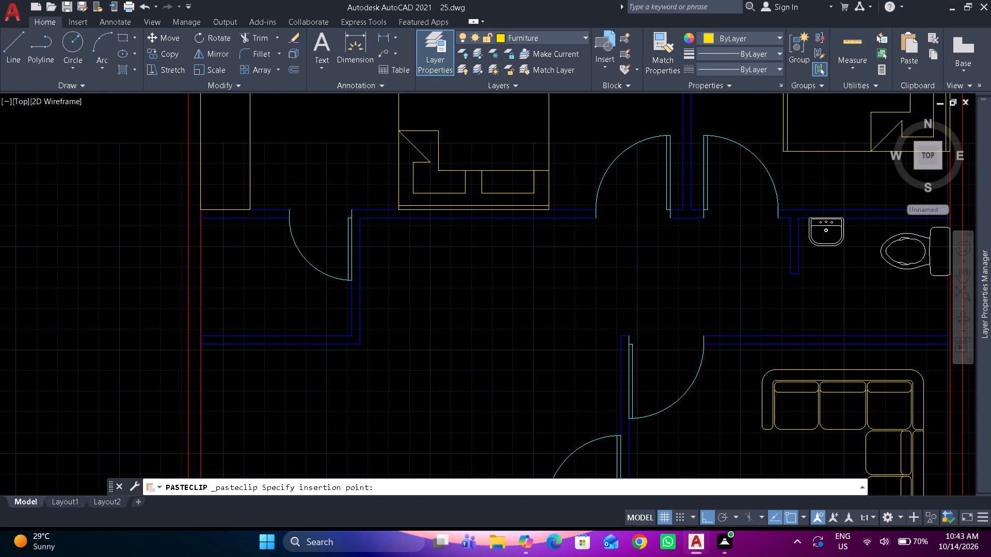
left_click(429, 368)
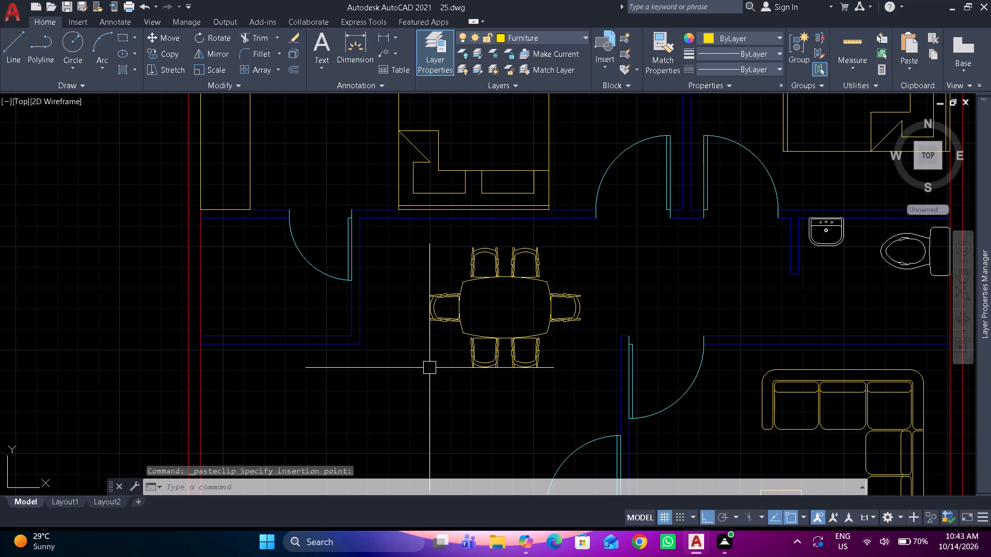
Copy the lower-left bathroom's toilet by its back edge's midpoint about 26' straight up along the outer wall into the upper-left bathroom.
scroll(378, 378, "down", 2)
middle_click_drag(375, 379, 385, 330)
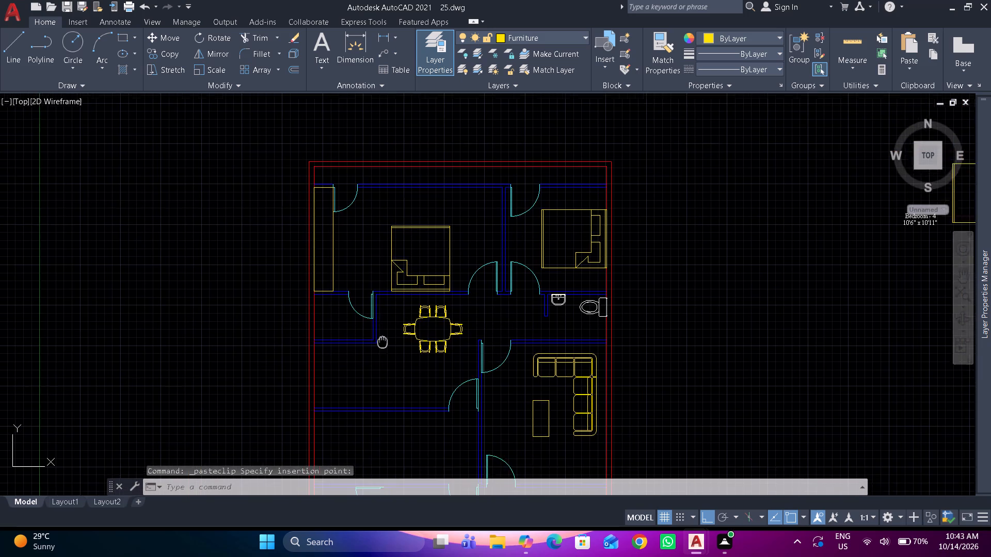
middle_click_drag(385, 330, 386, 317)
scroll(371, 308, "down", 2)
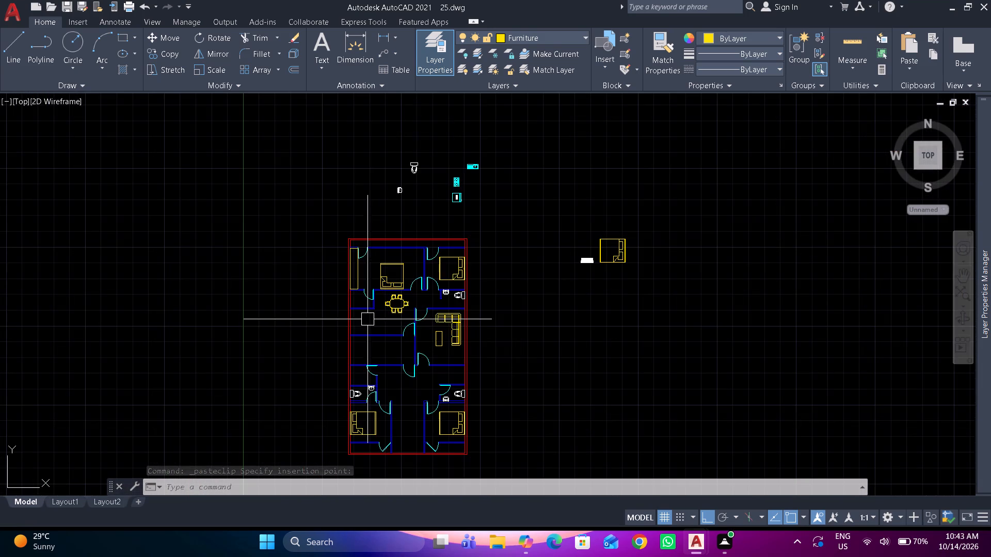
scroll(359, 373, "up", 3)
left_click(352, 411)
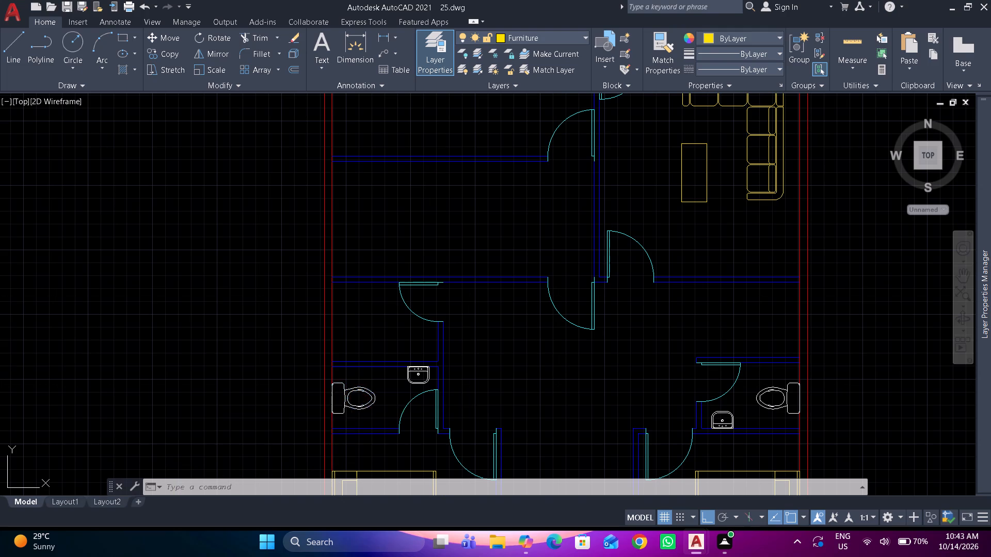
type("co")
key("space")
scroll(349, 407, "up", 2)
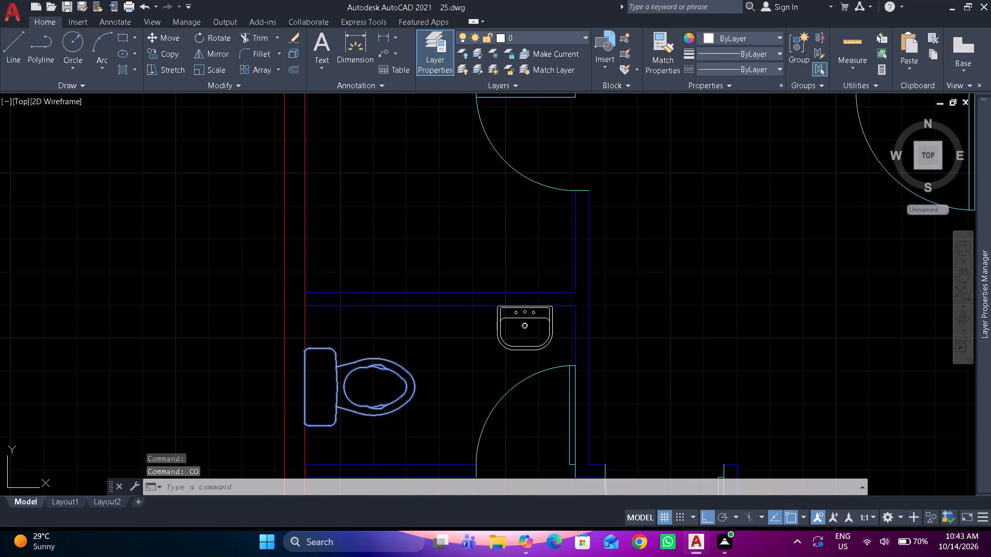
left_click(303, 387)
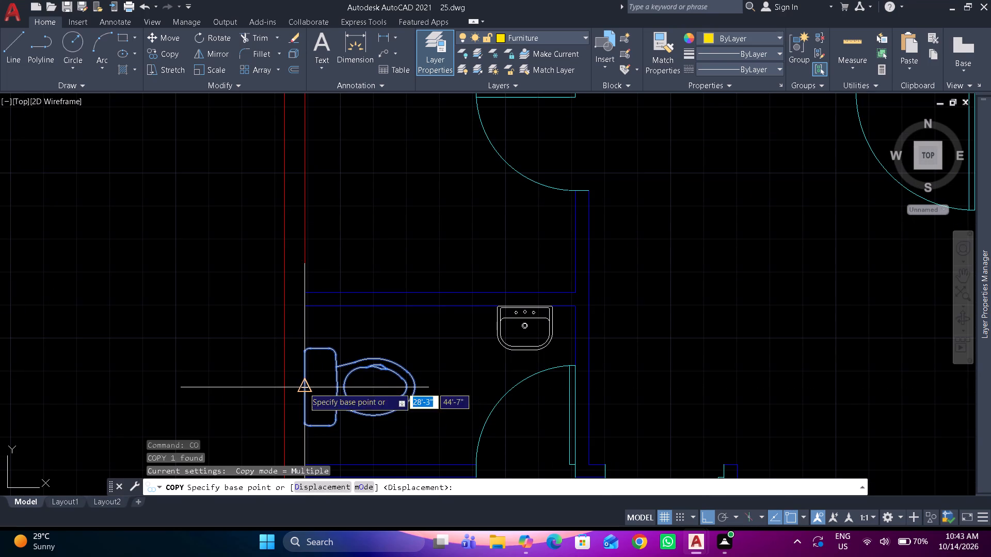
scroll(309, 339, "down", 6)
scroll(301, 257, "down", 3)
middle_click_drag(301, 257, 301, 323)
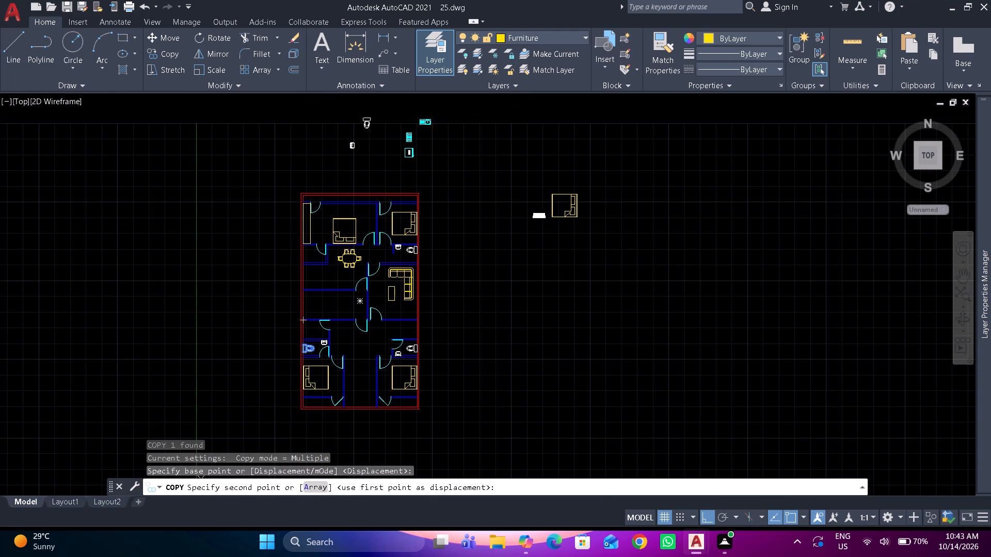
scroll(302, 275, "up", 6)
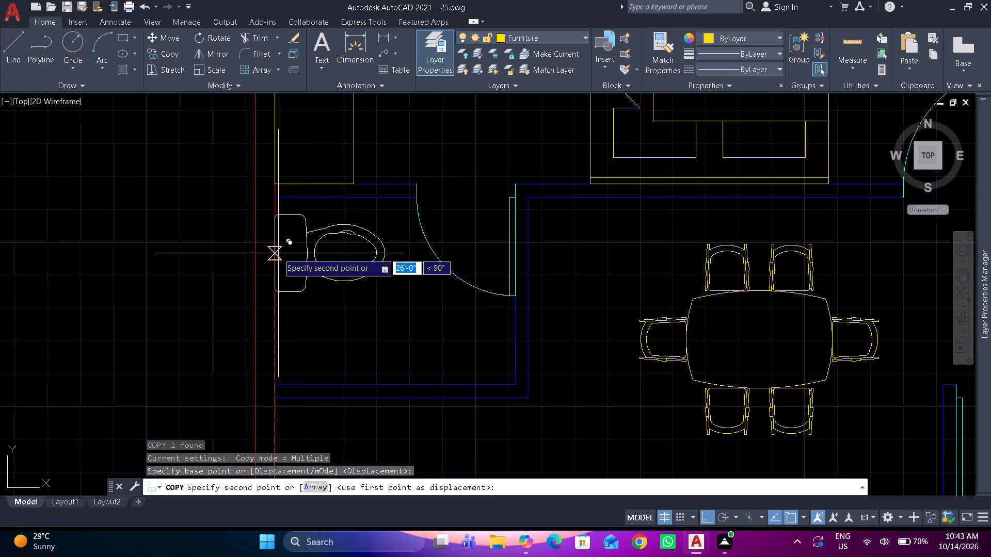
left_click(278, 253)
key("space")
Copy the lower-right bathroom's washbasin by its back edge's midpoint into the upper-left bathroom, against that bathroom's lower wall.
scroll(337, 233, "down", 2)
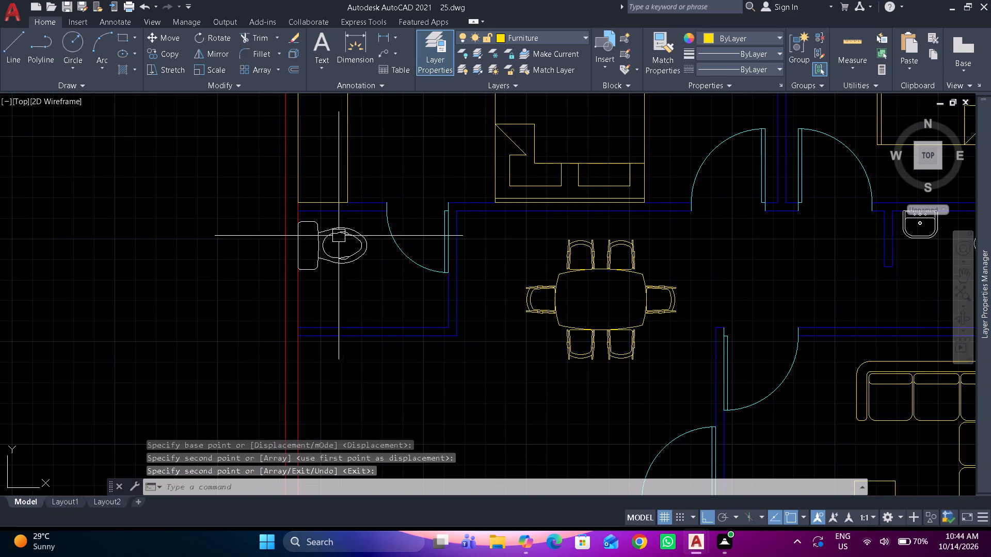
scroll(339, 236, "down", 3)
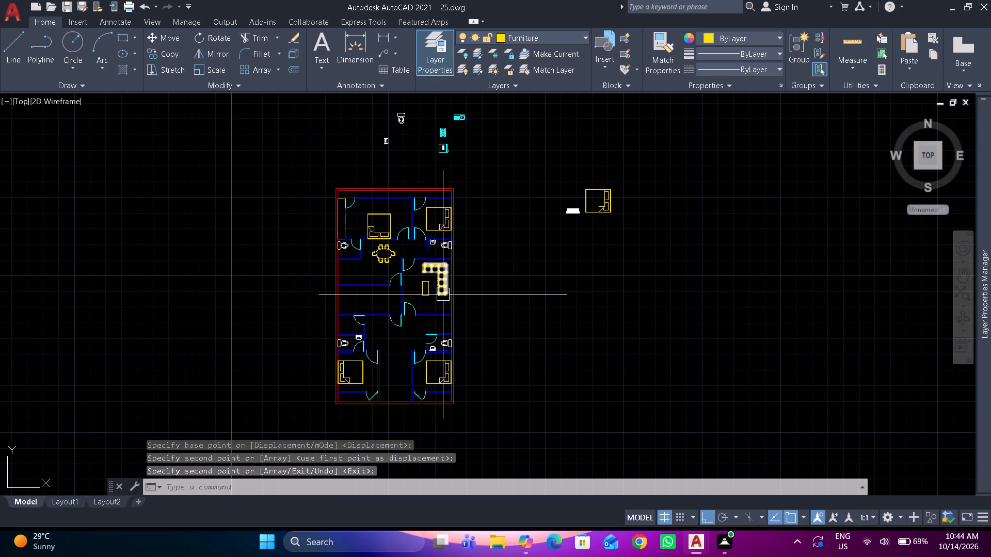
scroll(433, 348, "up", 5)
left_click(433, 351)
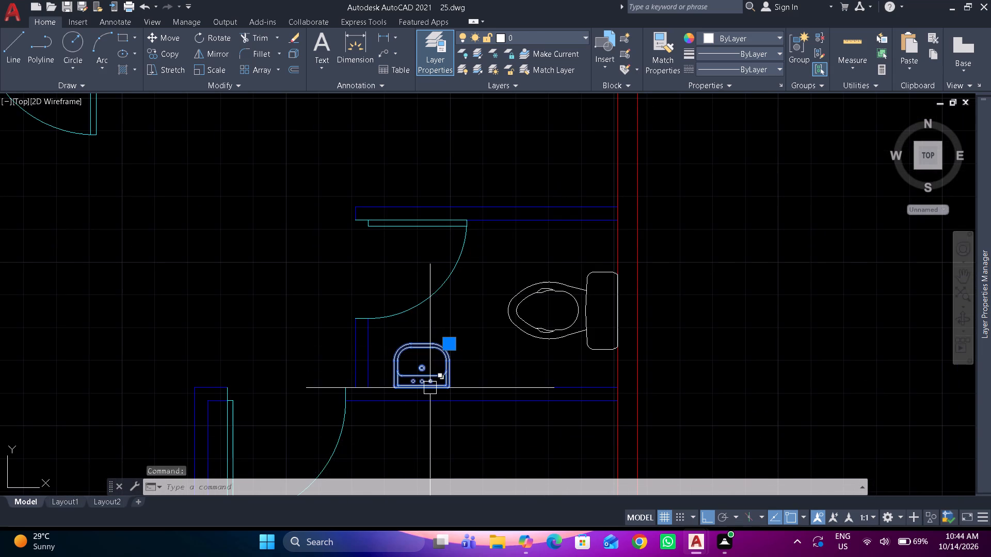
scroll(430, 388, "up", 3)
key("space")
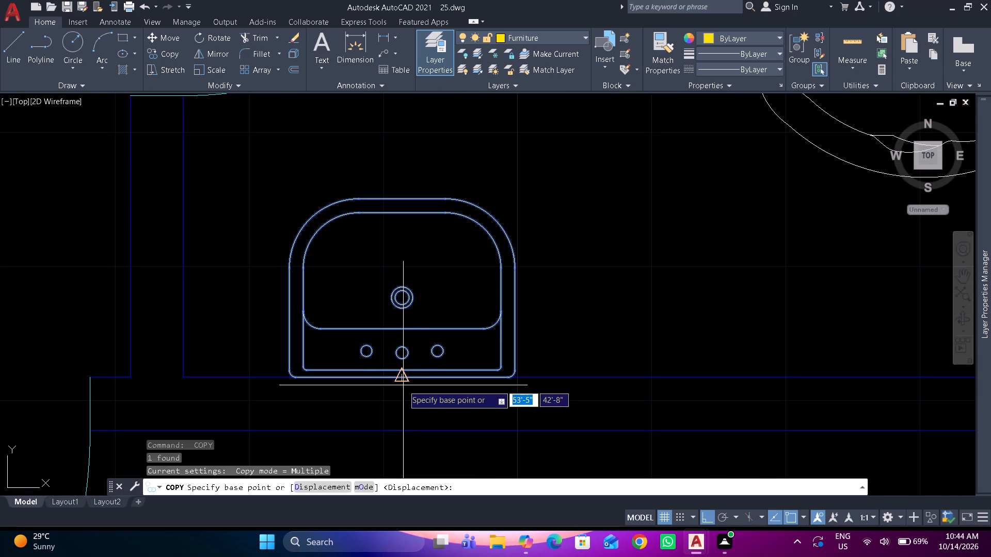
left_click(401, 379)
scroll(401, 374, "down", 7)
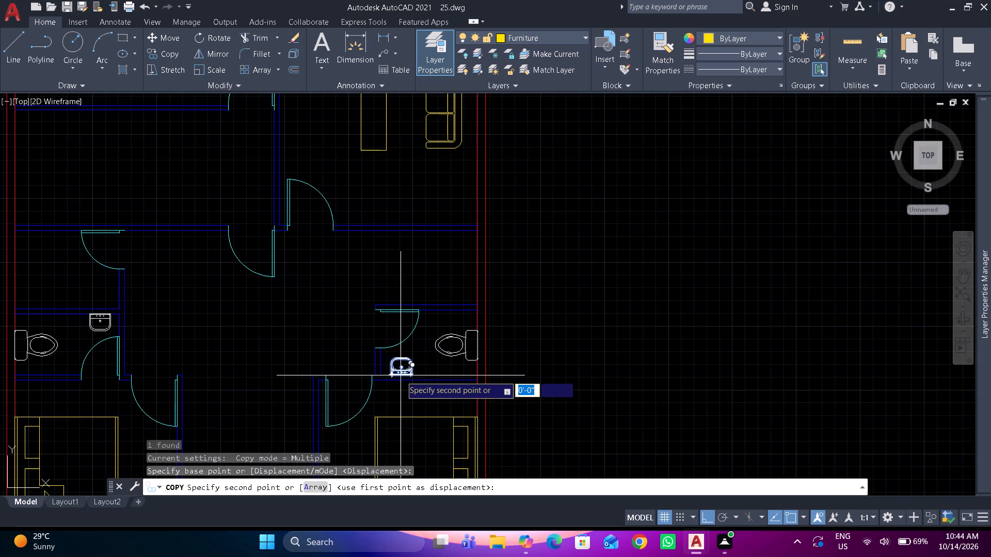
scroll(401, 375, "down", 6)
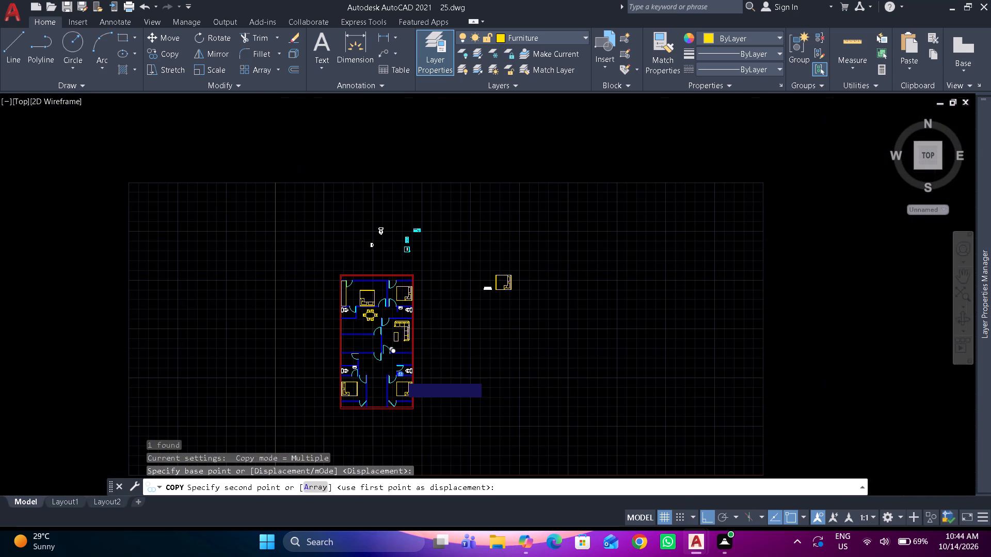
scroll(347, 326, "up", 5)
scroll(366, 288, "up", 2)
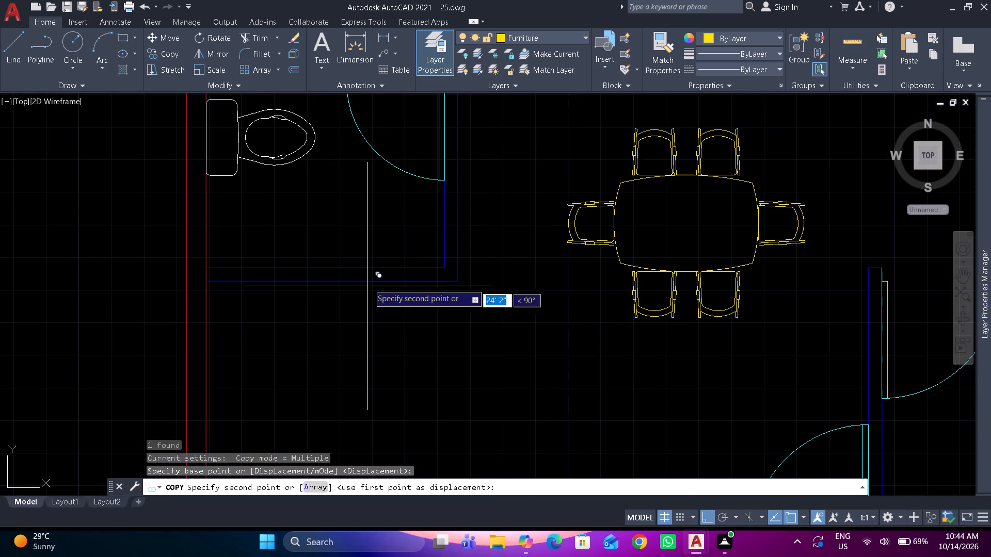
left_click(376, 272)
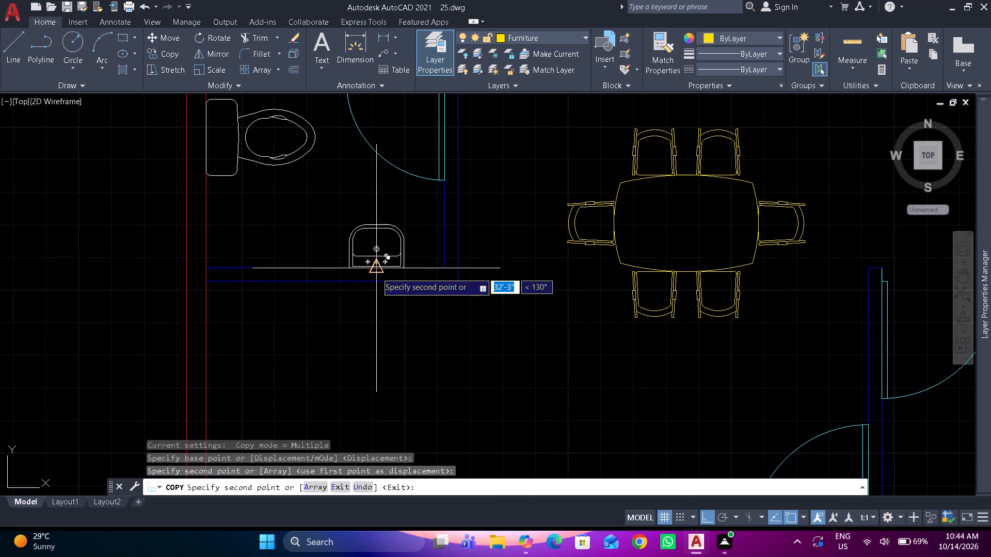
key("space")
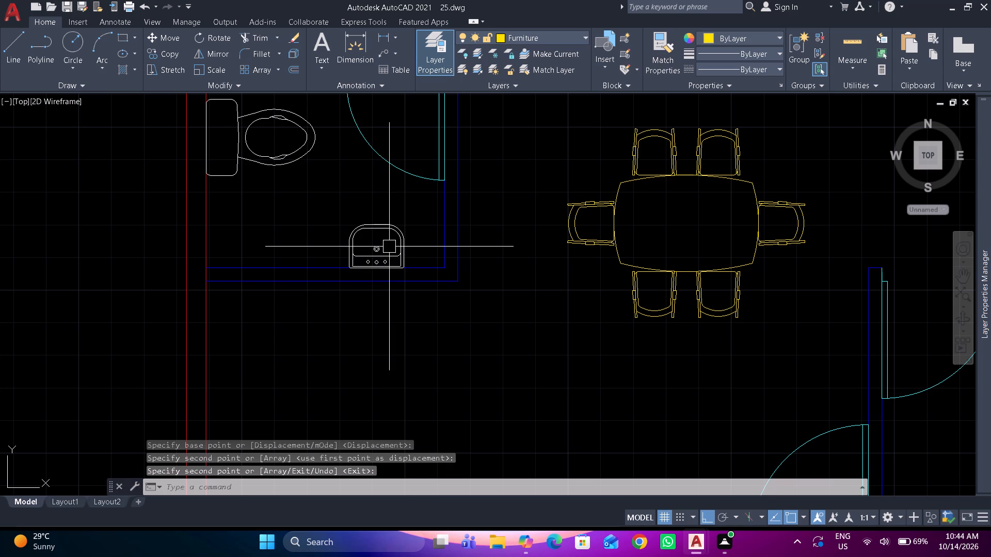
Nudge the upper-left bathroom's new washbasin right along the lower wall, closer to the room's inner corner, then deselect it.
left_click_drag(388, 234, 385, 225)
key("ctrl+Right")
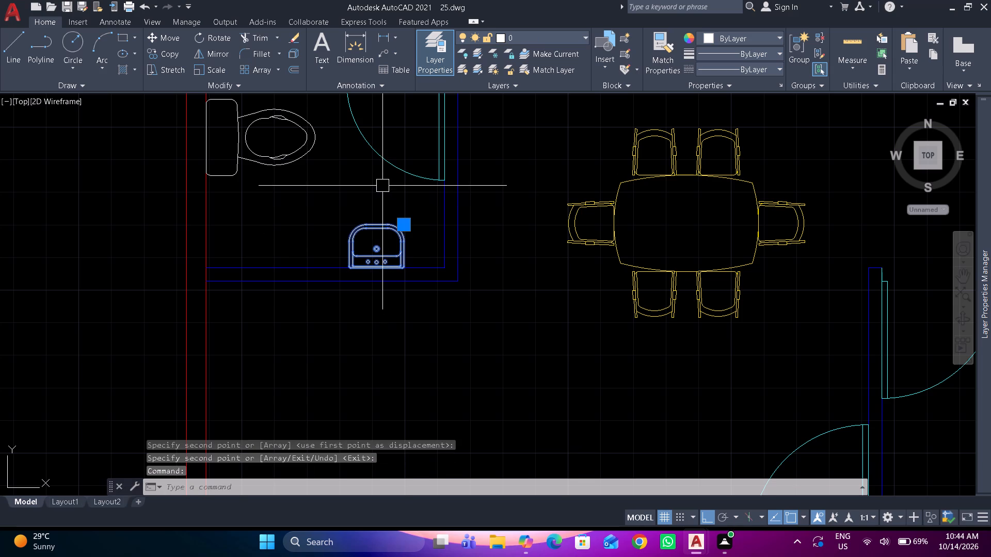
key("ctrl+Right")
key("ctrl+Right")
key("ctrl+Right")
key("ctrl+Right")
key("ctrl+Right")
key("ctrl+Right")
key("ctrl+Right")
key("ctrl+Right")
key("ctrl+Right")
key("ctrl+Right")
key("ctrl+Right")
key("ctrl+Right")
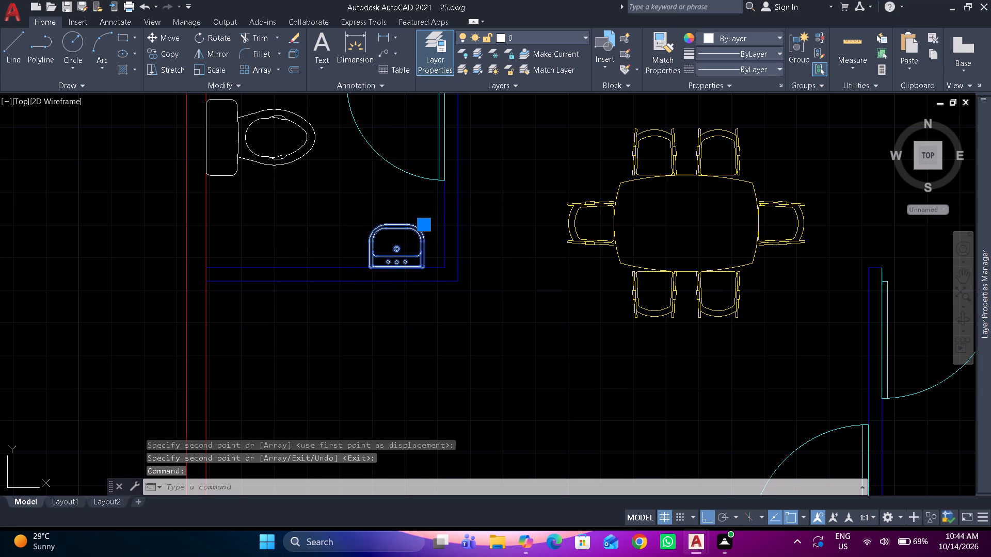
key("ctrl+Right")
key("ctrl+Right")
key("ctrl+Right")
key("ctrl+Right")
key("Escape")
key("Escape")
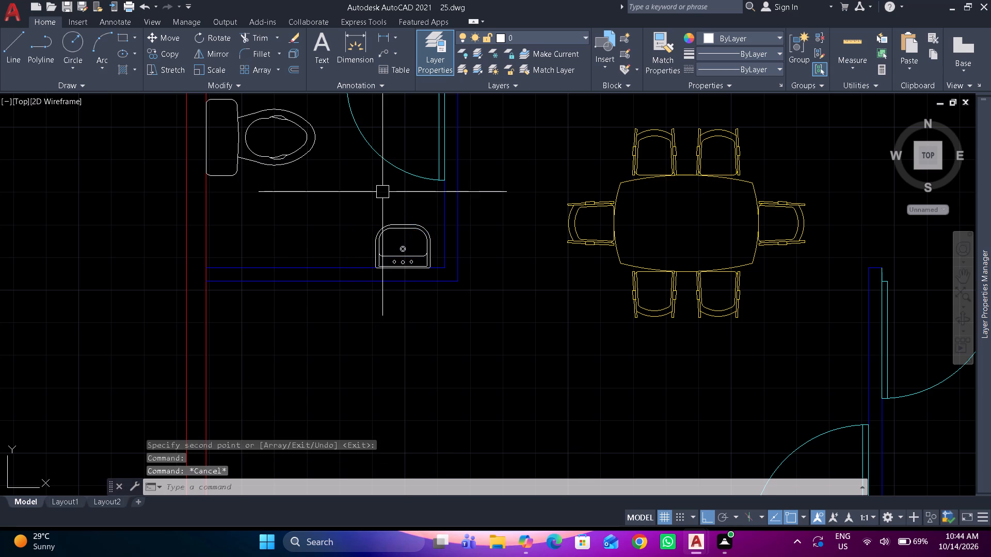
key("Escape")
key("Escape")
scroll(387, 229, "down", 3)
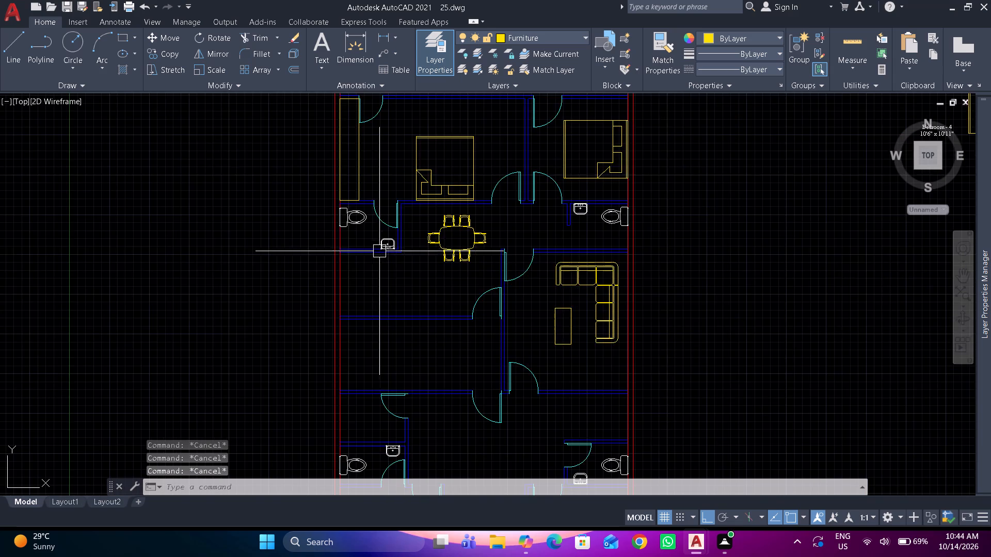
Offset the middle-left room's outer, upper and lower wall lines 3'3" into the room for the staircase outline.
scroll(378, 257, "down", 1)
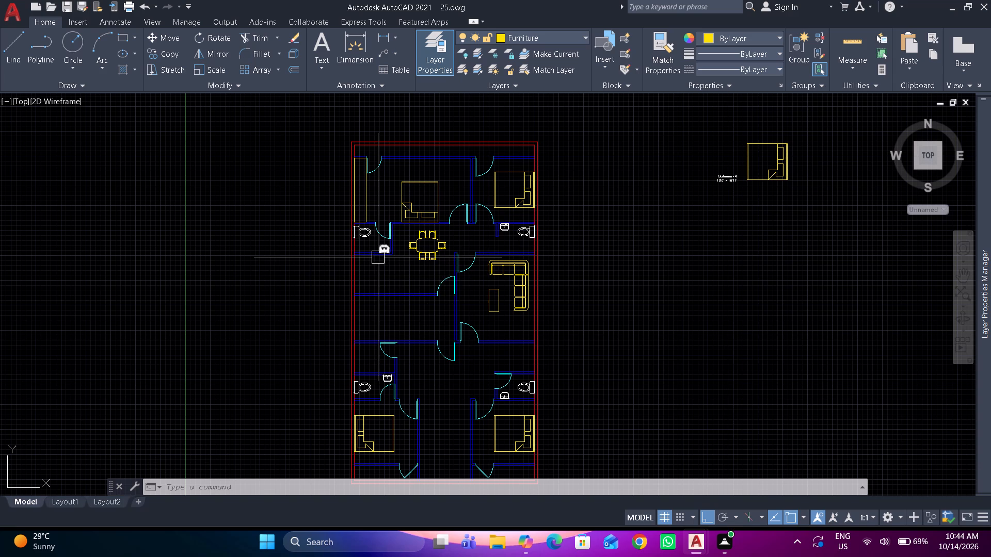
middle_click_drag(382, 275, 399, 245)
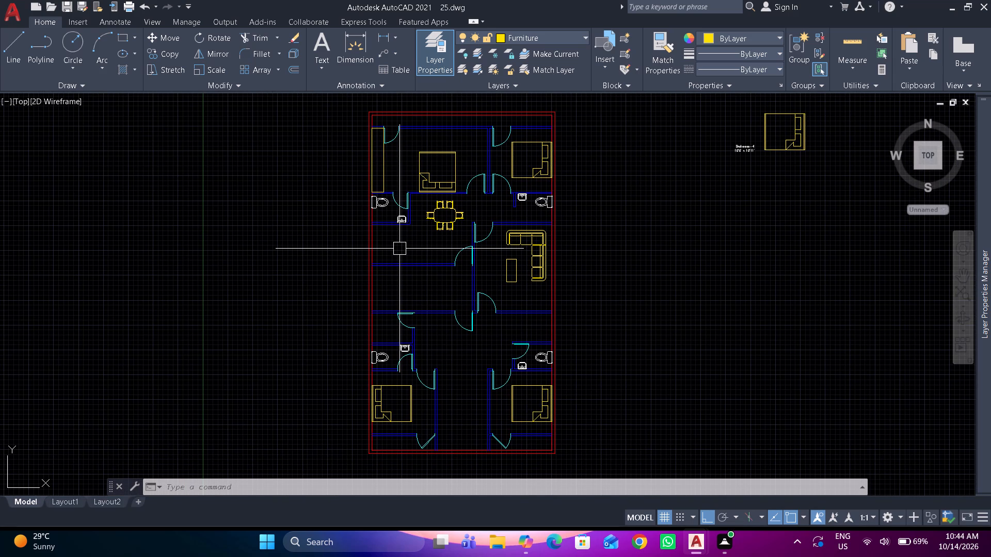
middle_click(399, 250)
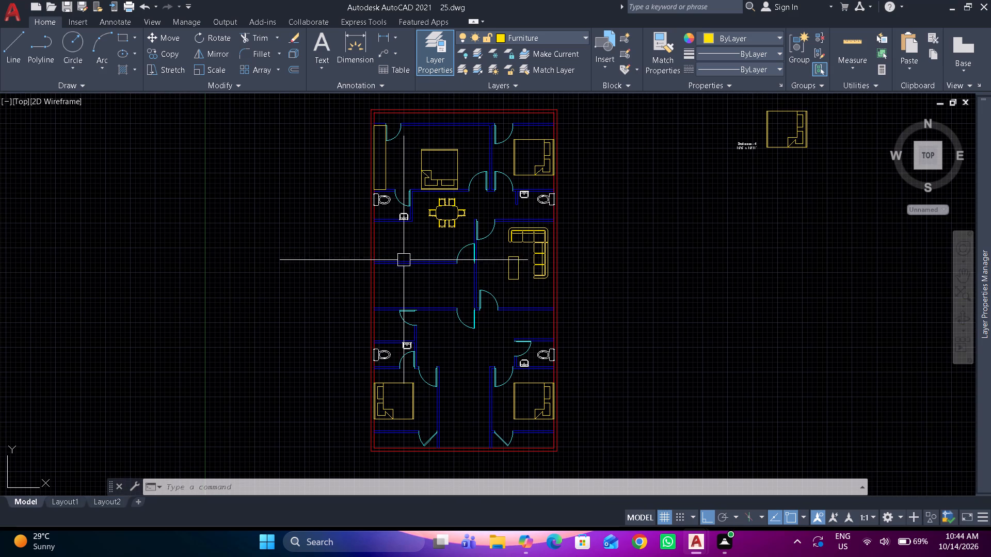
scroll(408, 289, "up", 1)
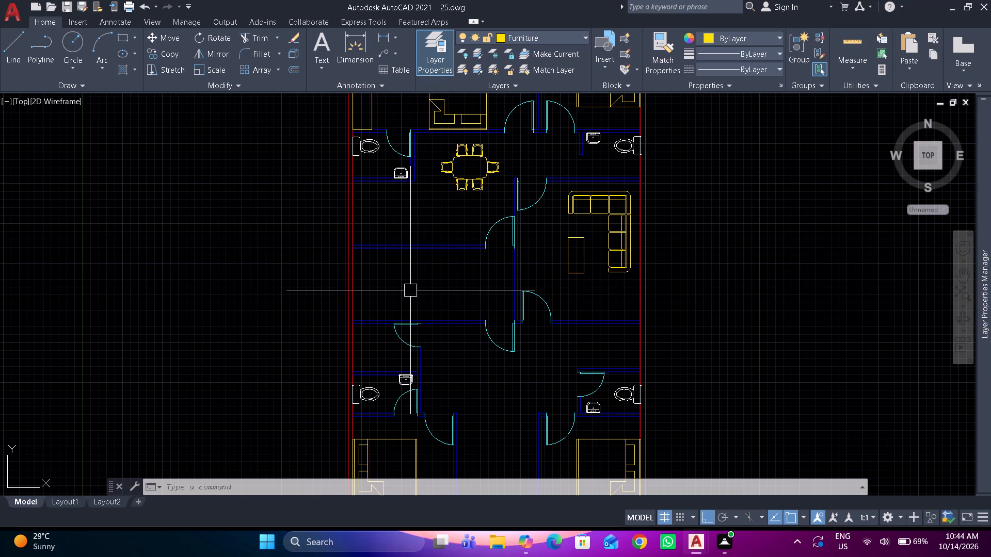
scroll(410, 290, "up", 1)
type("o 3'3\"")
key("space")
scroll(442, 281, "up", 1)
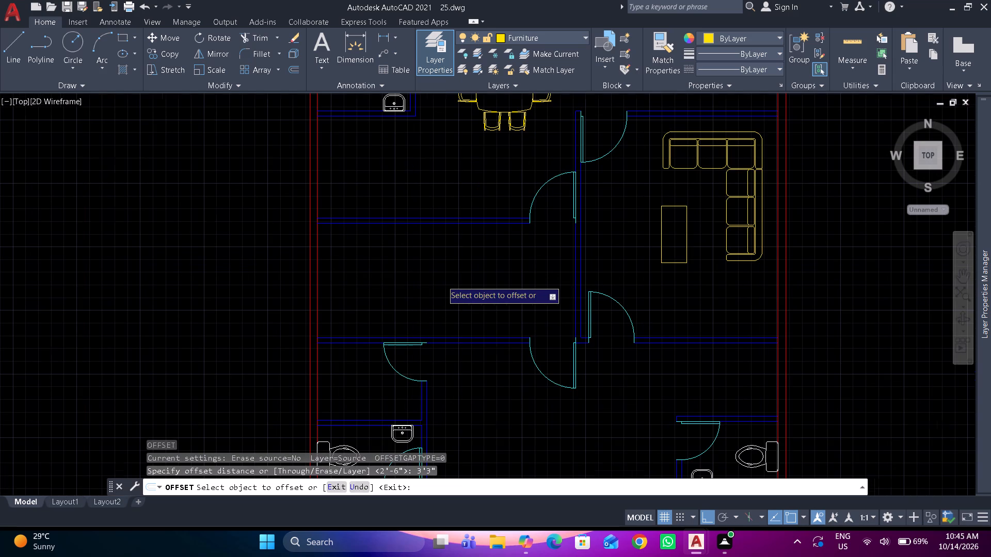
left_click_drag(243, 261, 259, 257)
left_click(373, 258)
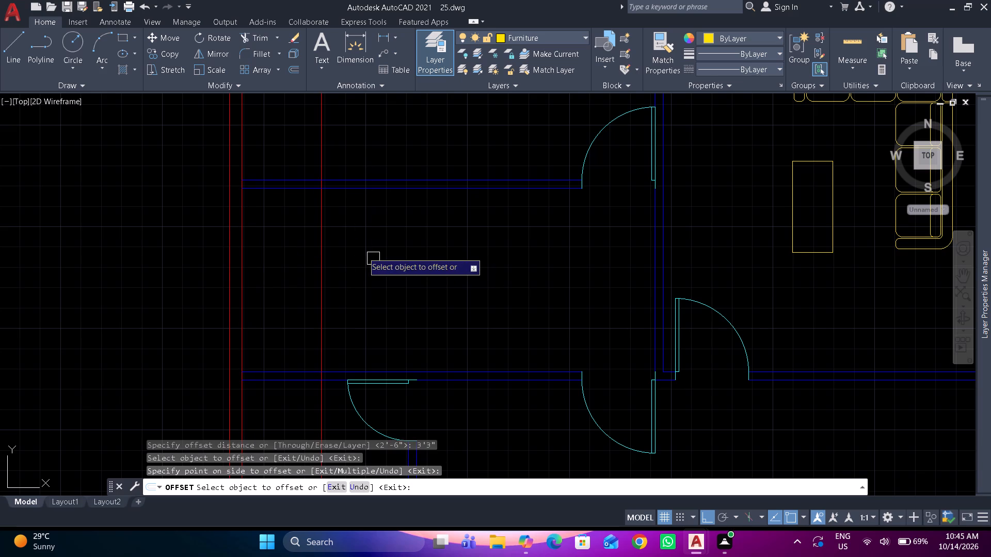
left_click(364, 192)
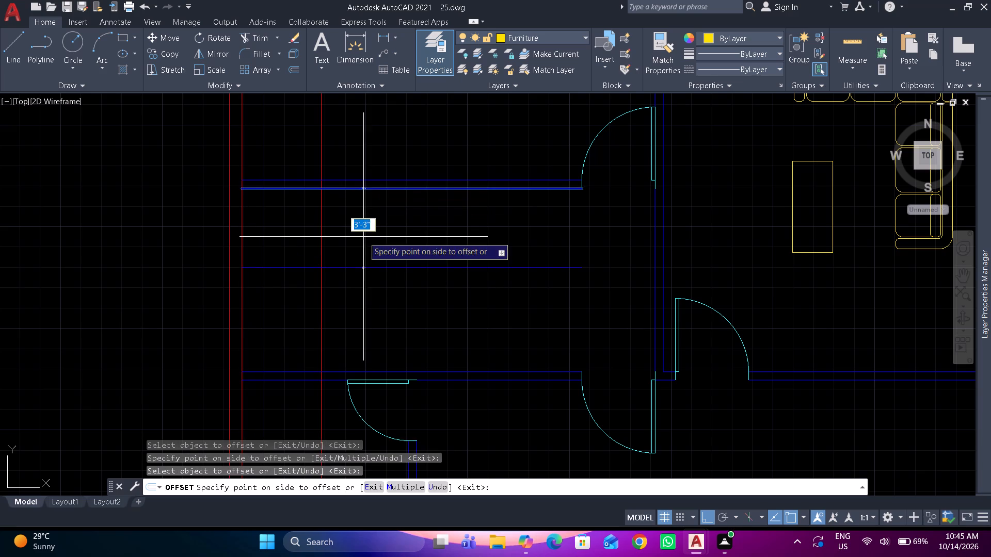
left_click(363, 237)
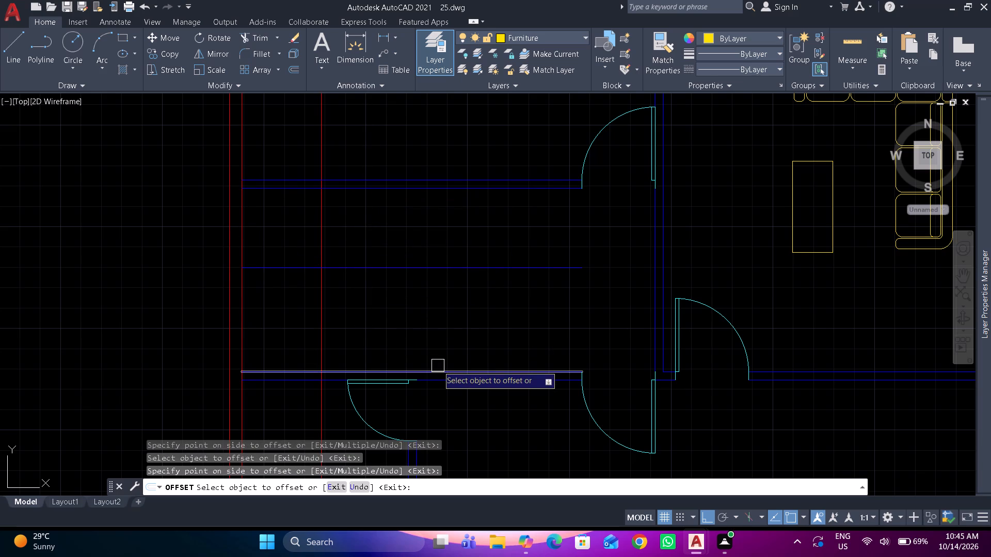
left_click(438, 367)
left_click(433, 341)
key("space")
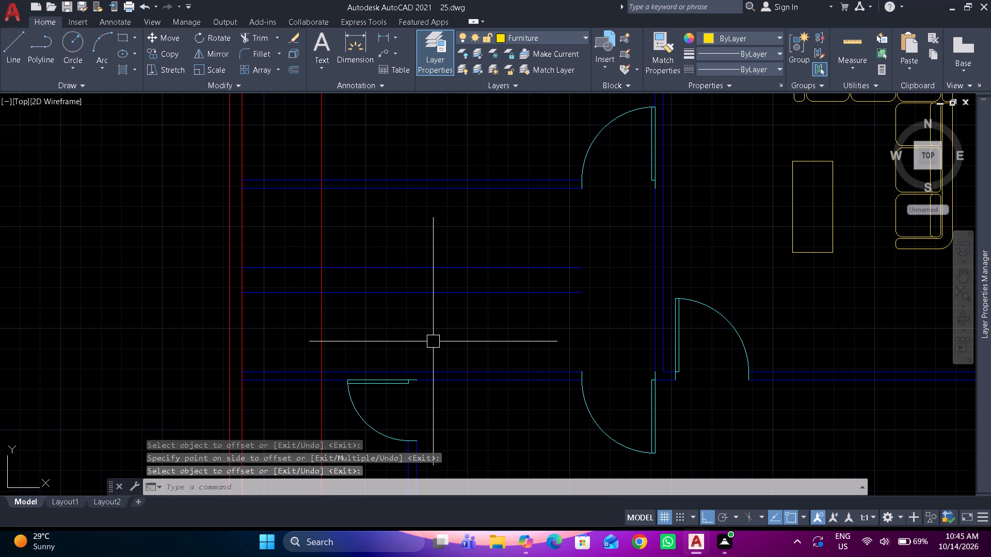
Trim the offset vertical line to the room's upper and lower walls, and cut both offset horizontal lines back to that vertical line.
type("tr")
key("space")
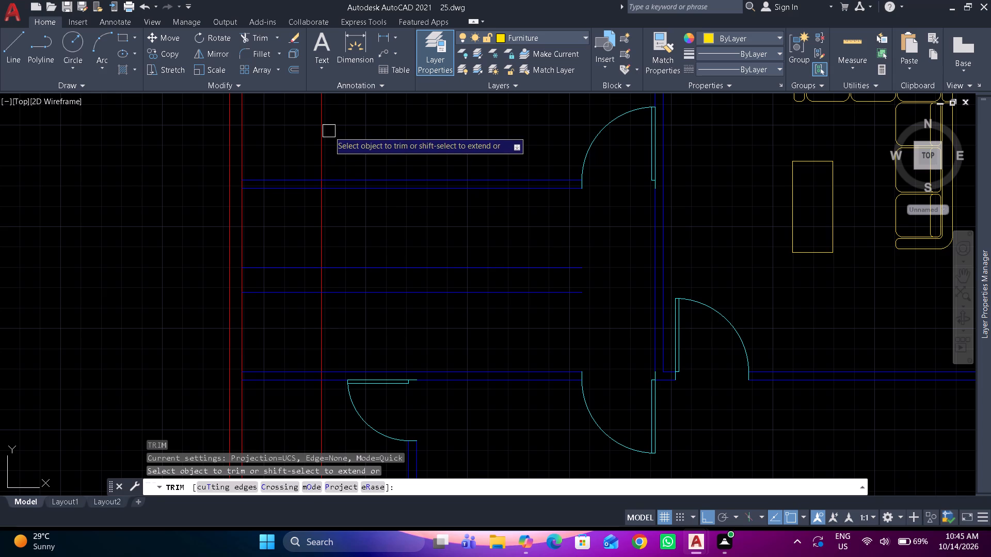
left_click(324, 126)
left_click(321, 392)
scroll(320, 382, "up", 3)
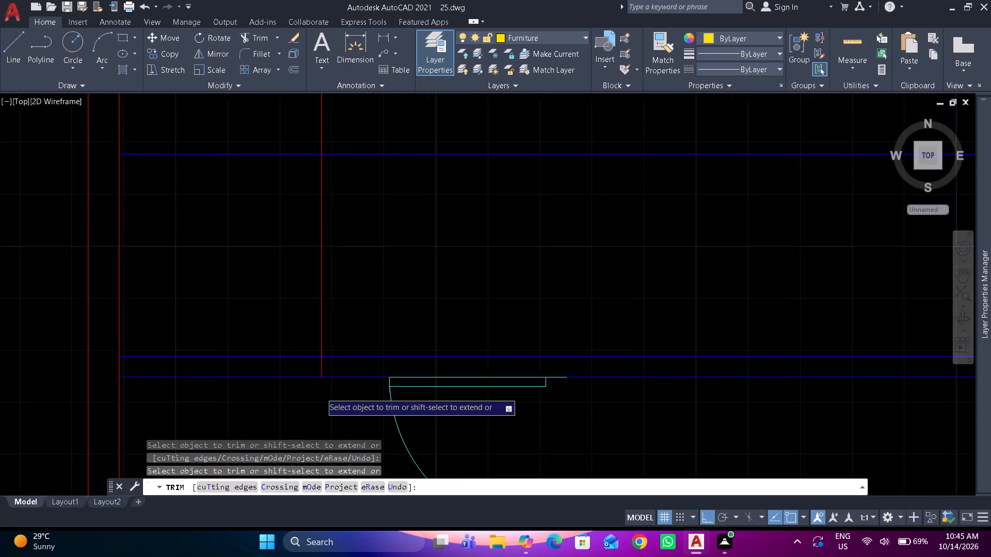
left_click(320, 361)
scroll(320, 361, "down", 3)
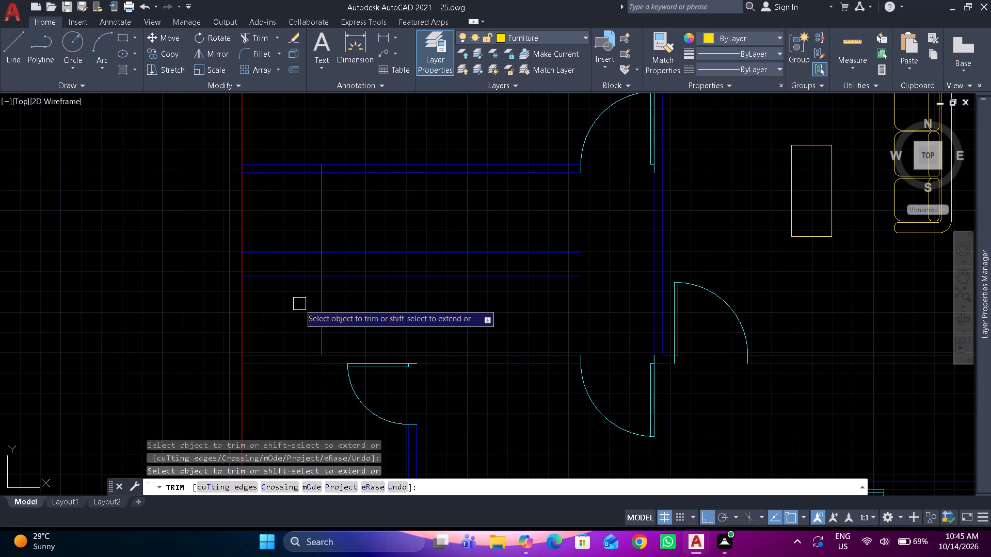
left_click_drag(297, 301, 296, 236)
scroll(313, 189, "up", 3)
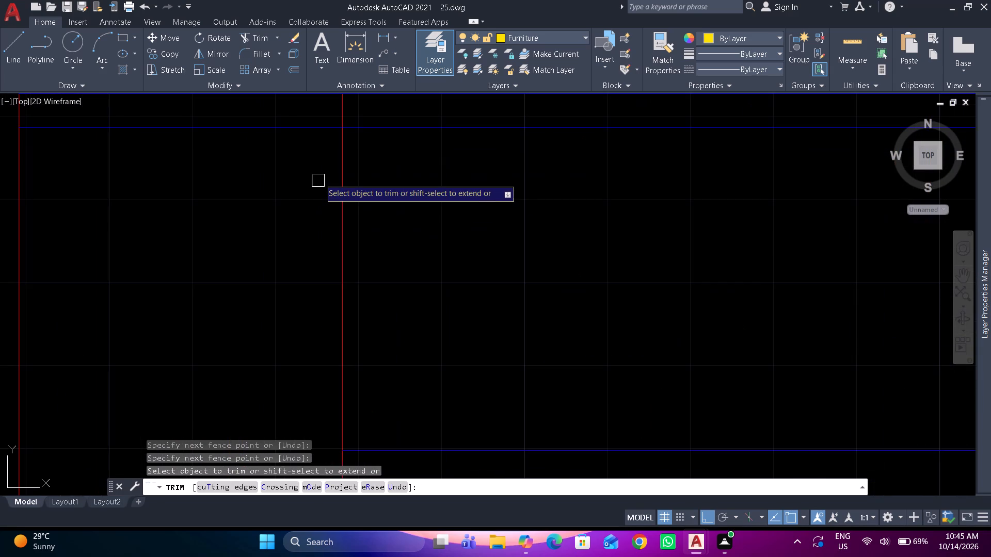
scroll(329, 145, "down", 1)
left_click(338, 121)
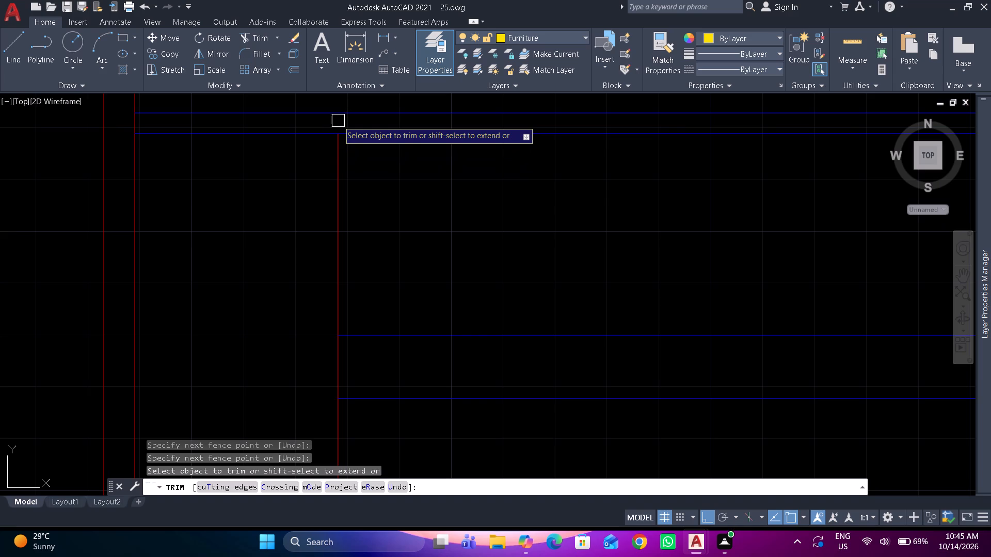
key("space")
scroll(412, 186, "down", 2)
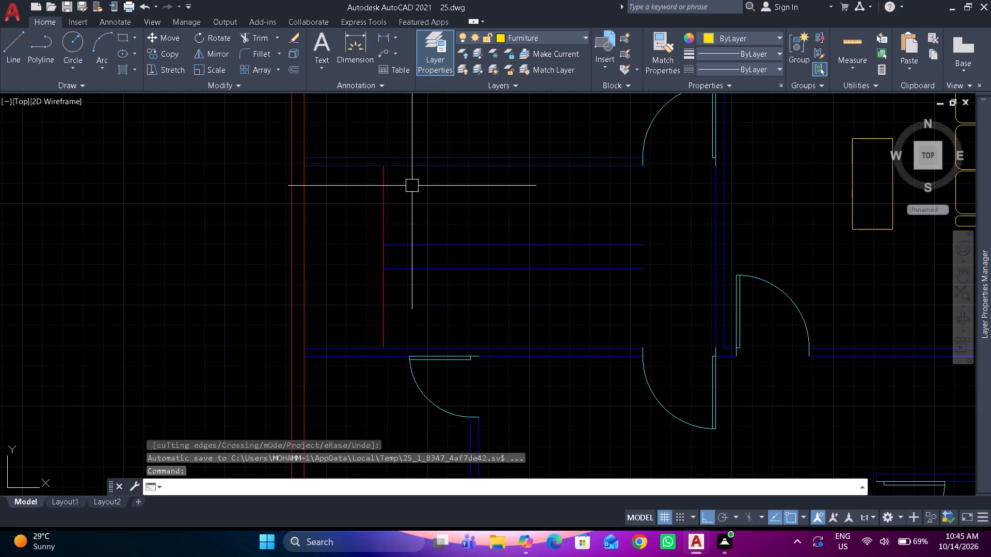
Move the three staircase outline lines to layer 0 and deselect them.
left_click_drag(433, 286, 411, 256)
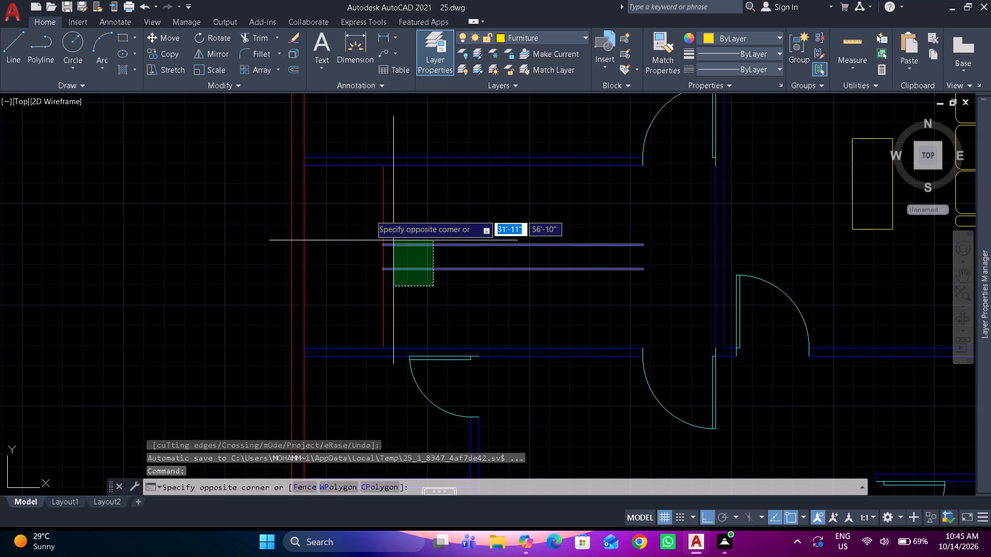
left_click(367, 212)
left_click(516, 40)
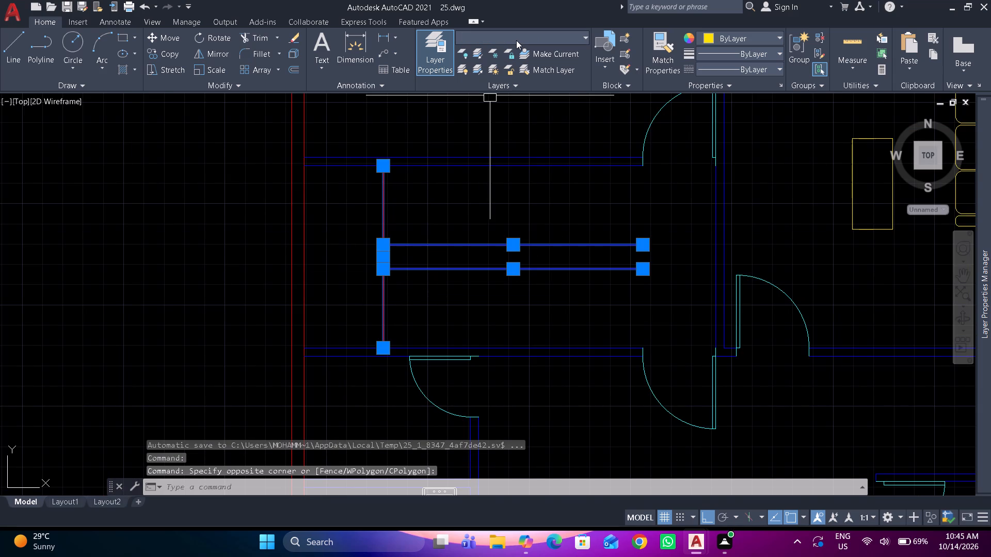
left_click(510, 50)
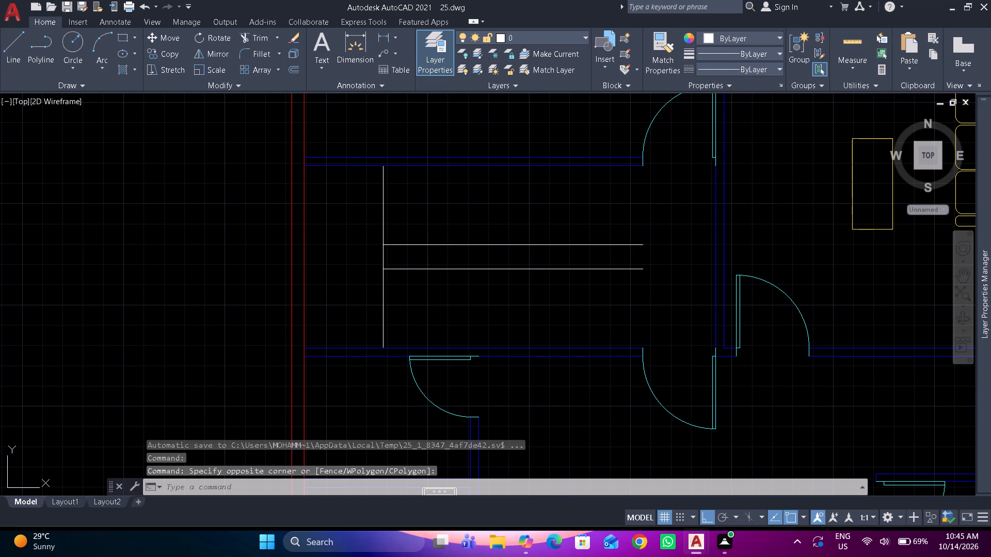
key("Escape")
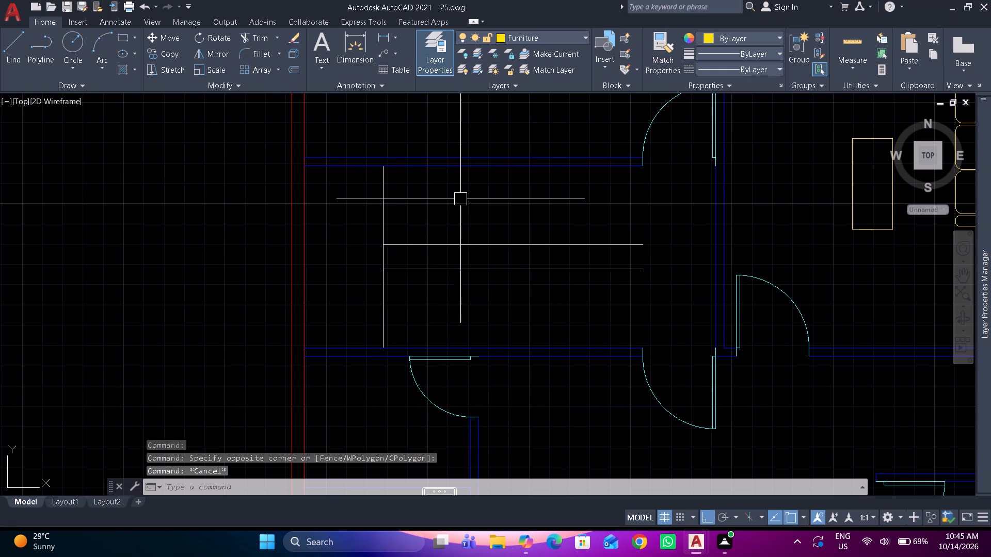
Offset the staircase's vertical line repeatedly at 9" toward the room's inner doors, making 12 more tread lines.
type("o 9\"")
key("Return")
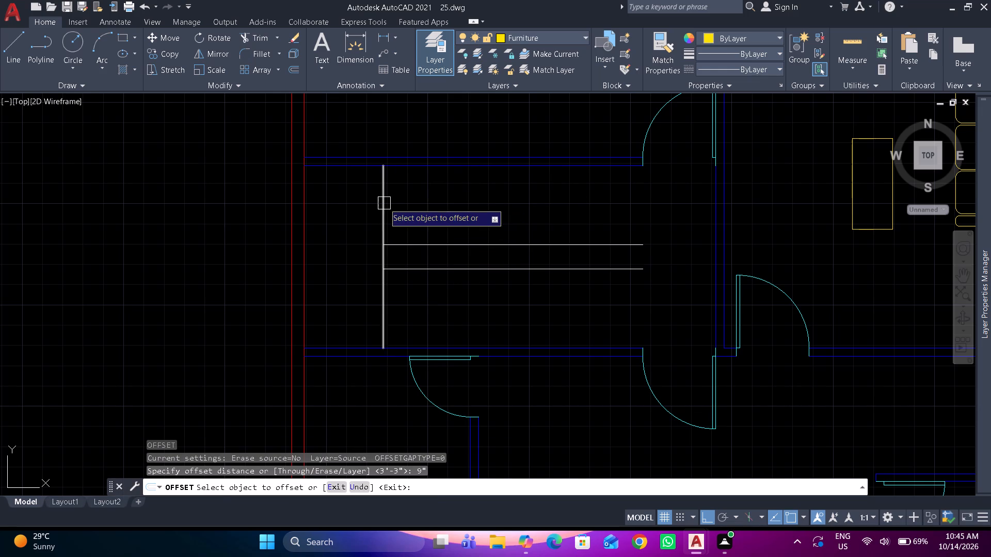
left_click_drag(384, 203, 390, 201)
type("m")
key("space")
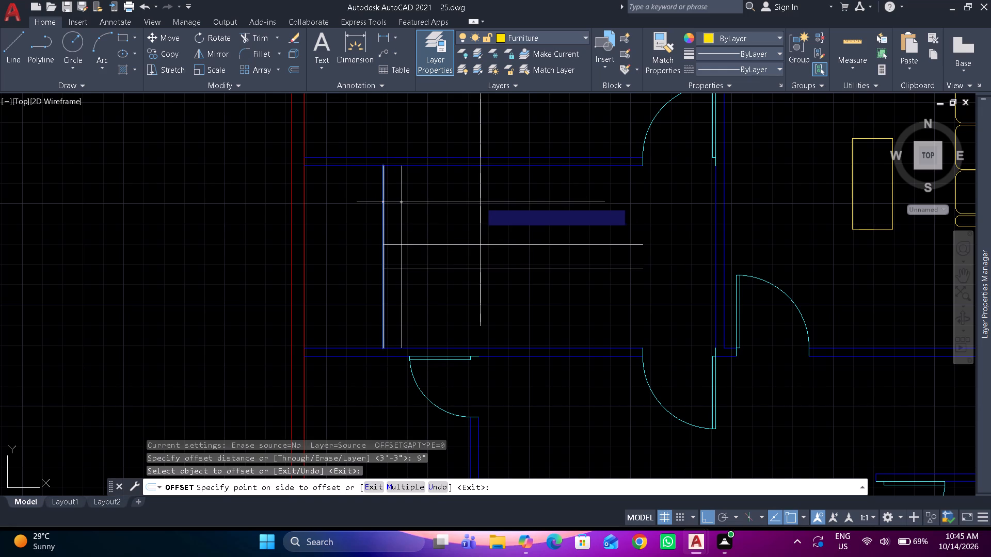
left_click_drag(508, 205, 526, 207)
left_click_drag(521, 207, 564, 195)
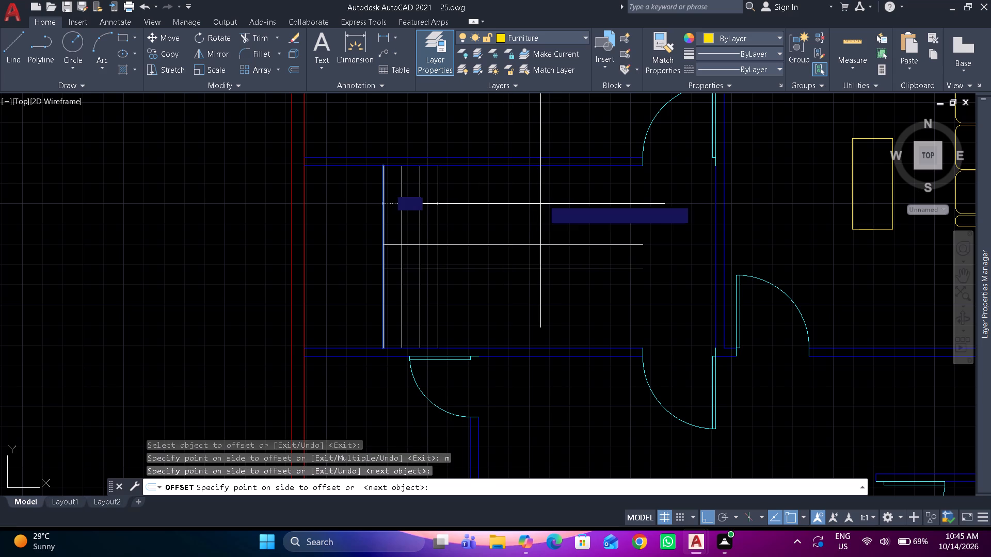
left_click_drag(528, 204, 614, 181)
left_click_drag(542, 198, 614, 187)
left_click_drag(547, 201, 611, 190)
left_click_drag(549, 198, 638, 189)
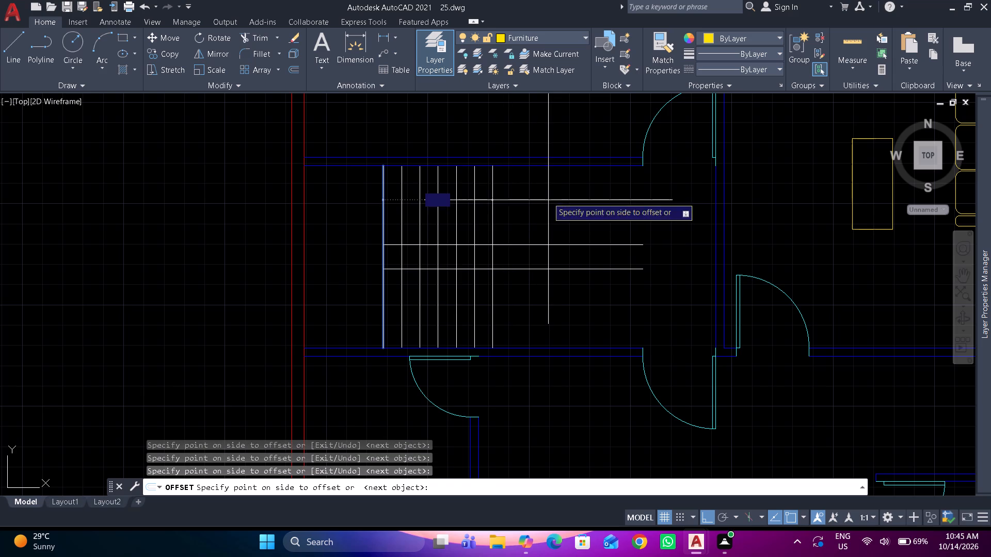
left_click_drag(566, 205, 653, 190)
left_click_drag(586, 210, 653, 194)
left_click_drag(600, 212, 654, 193)
left_click_drag(582, 219, 692, 178)
left_click_drag(609, 213, 667, 189)
left_click_drag(620, 202, 702, 167)
left_click_drag(612, 208, 657, 192)
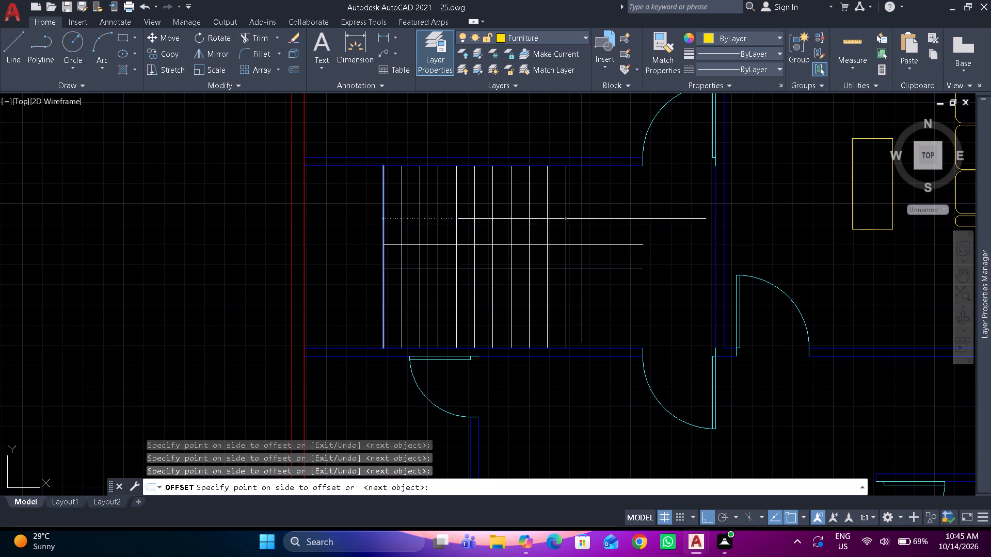
left_click_drag(621, 204, 675, 181)
left_click_drag(649, 193, 669, 184)
key("space")
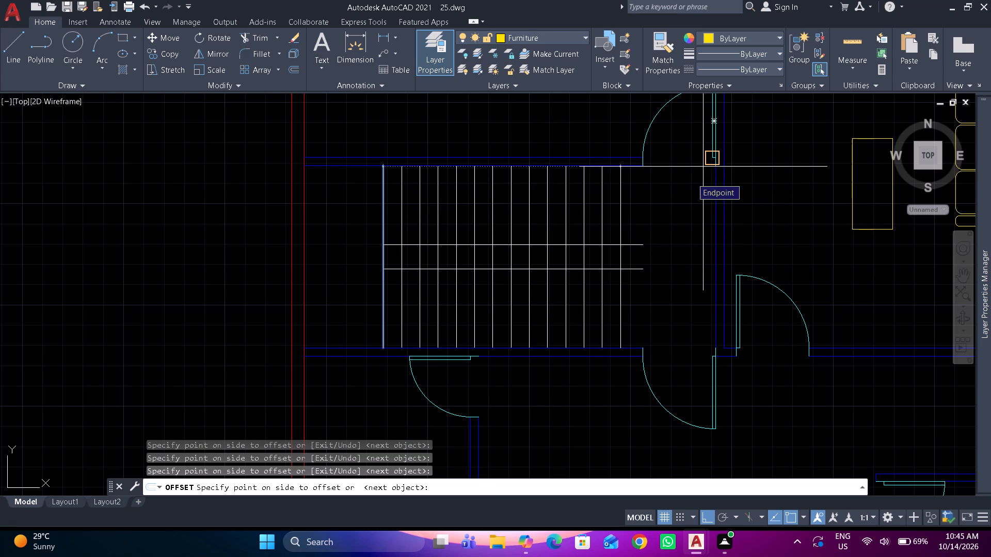
key("space")
Trim the two horizontal stair lines beyond the last tread and clear the tread lines from the gap between the two flights.
type("tr")
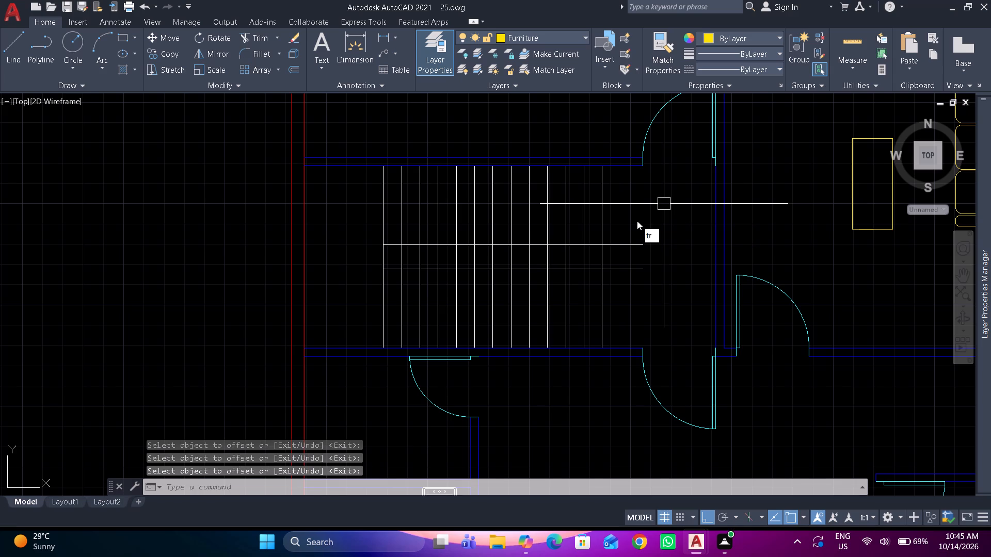
key("space")
left_click(629, 222)
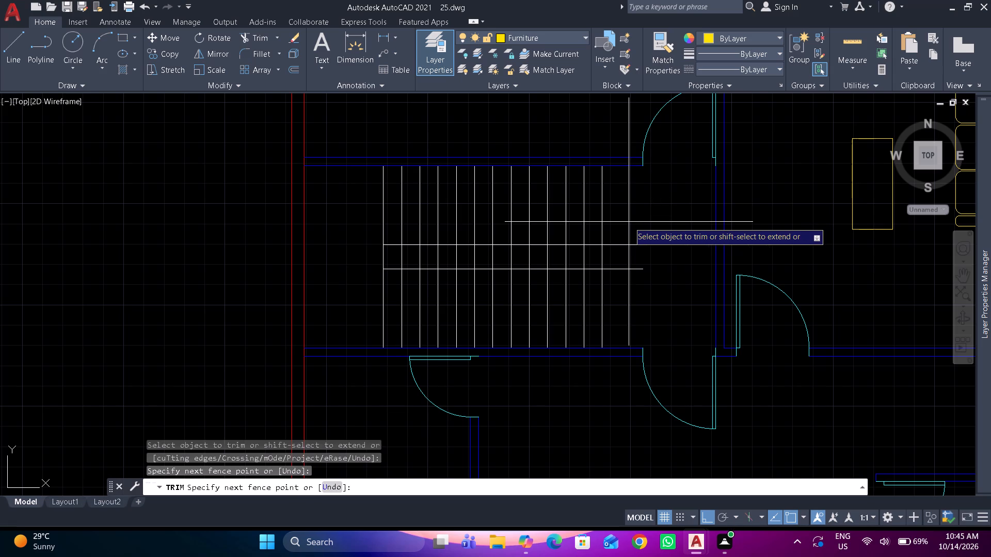
left_click(627, 296)
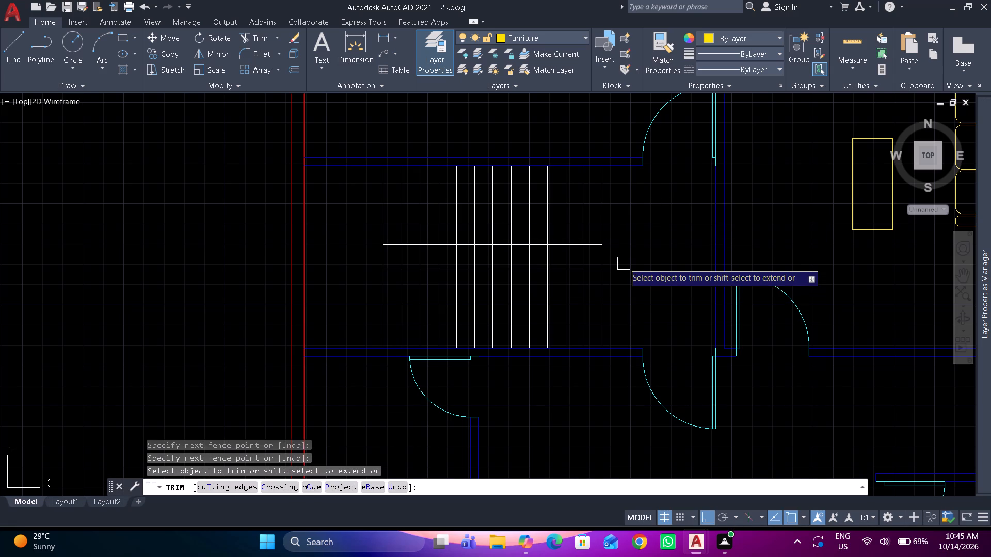
left_click(624, 262)
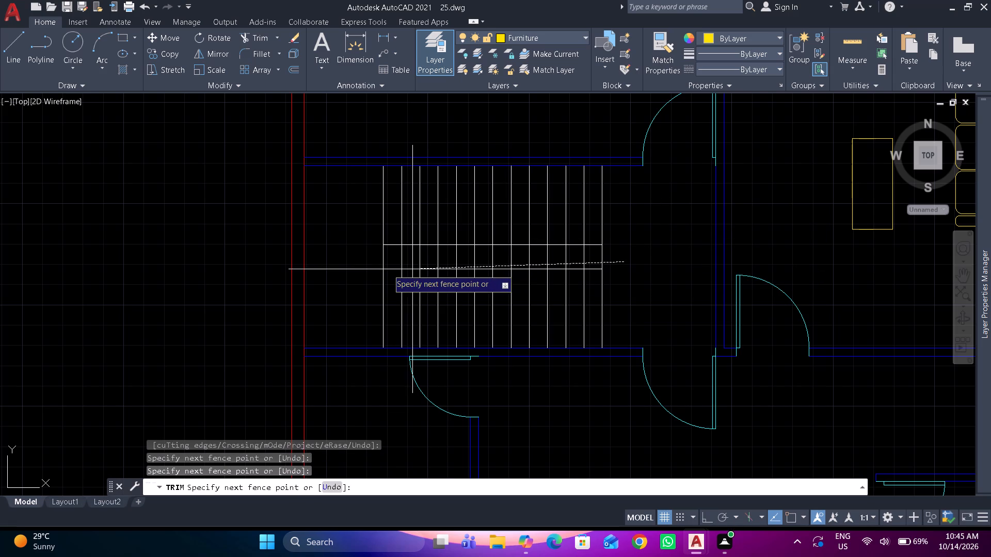
scroll(387, 268, "up", 1)
left_click(401, 254)
key("space")
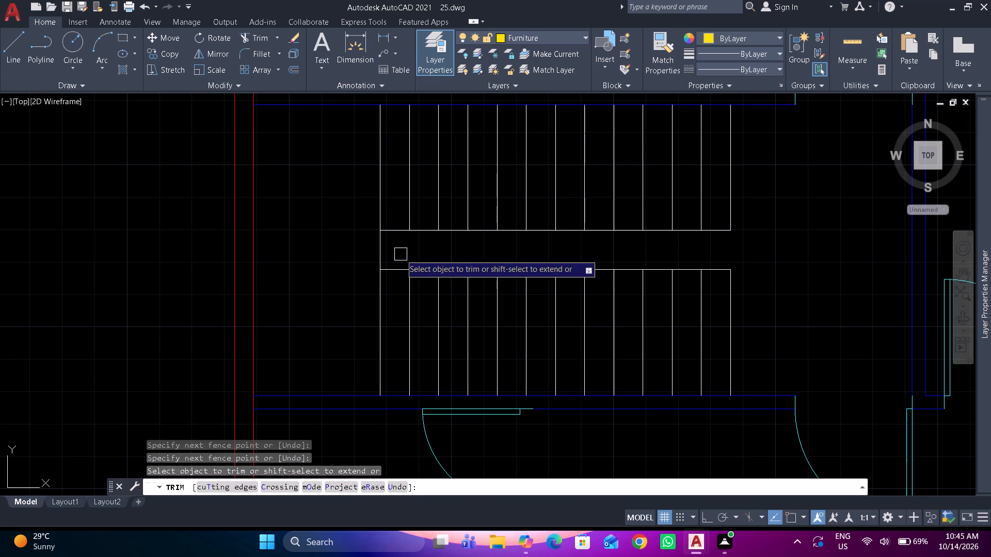
Copy the L-shaped sofa and its coffee table from the living room into the central room between the two lower bedrooms.
scroll(401, 254, "down", 3)
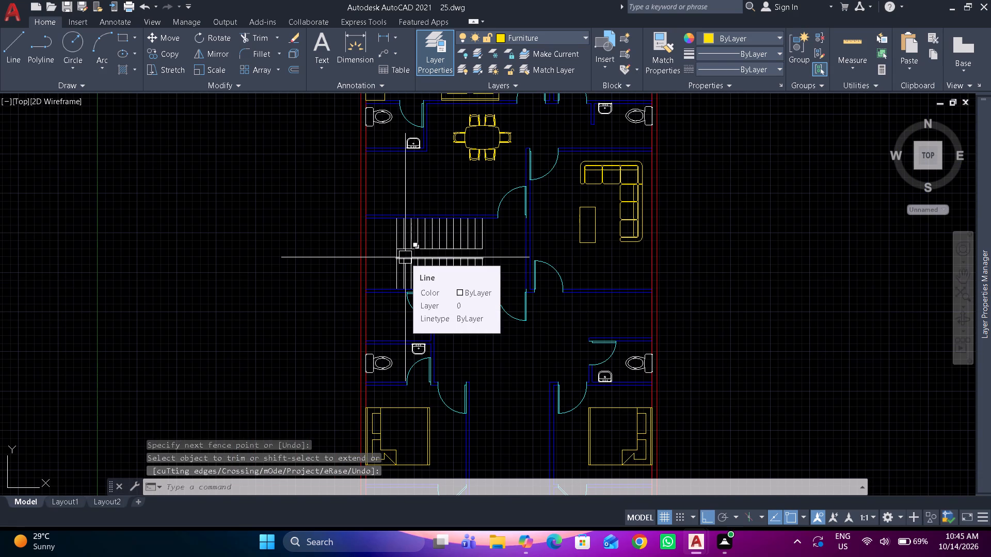
scroll(406, 260, "down", 1)
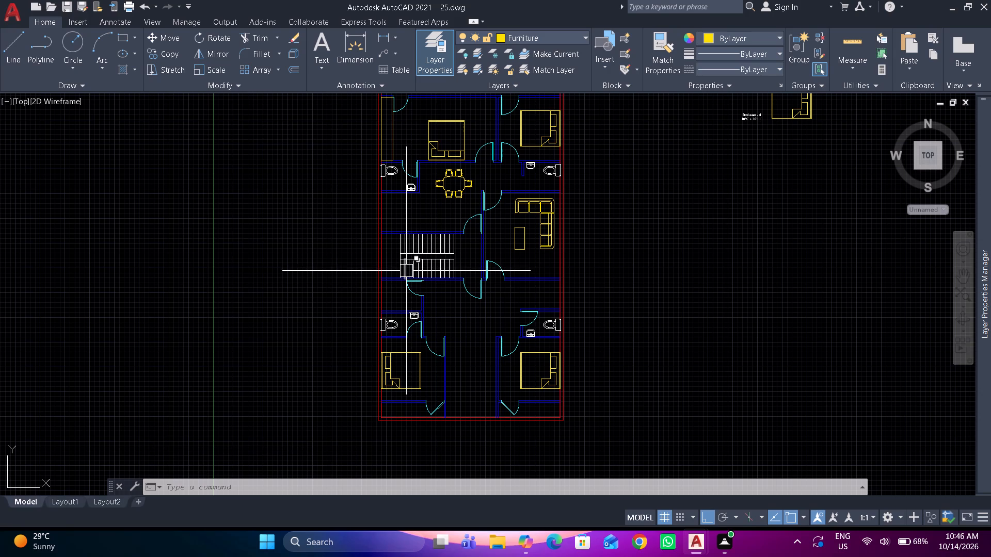
scroll(528, 261, "up", 1)
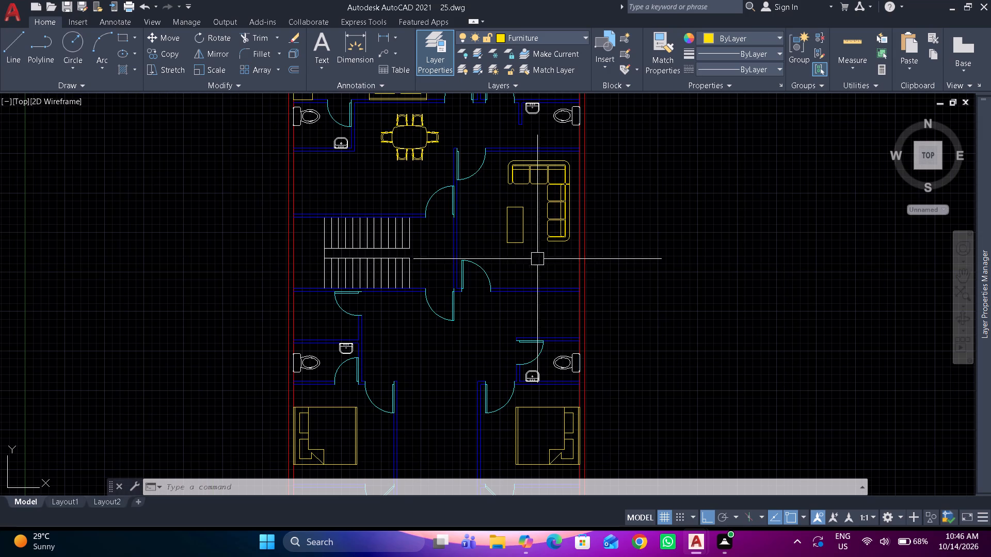
left_click_drag(557, 259, 528, 247)
left_click(498, 227)
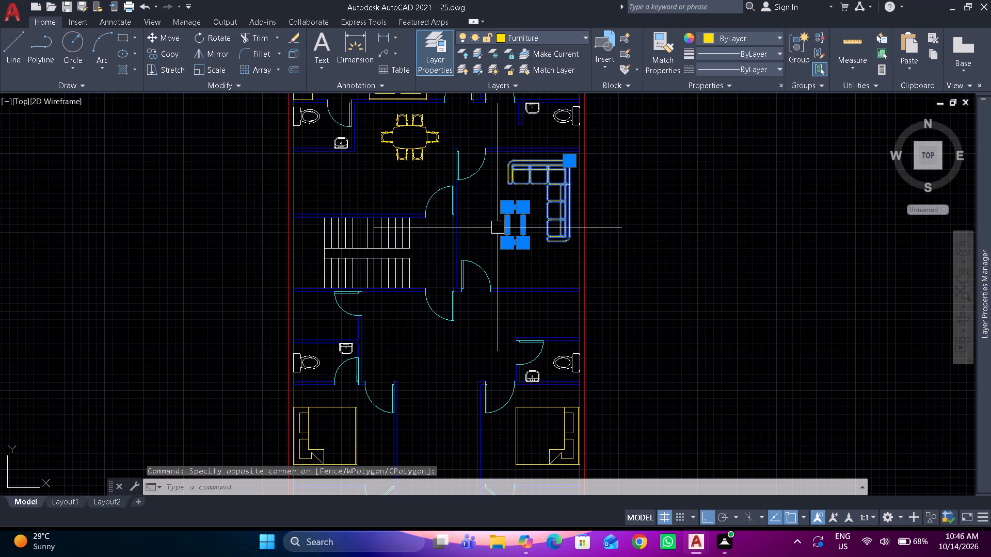
type("co")
key("space")
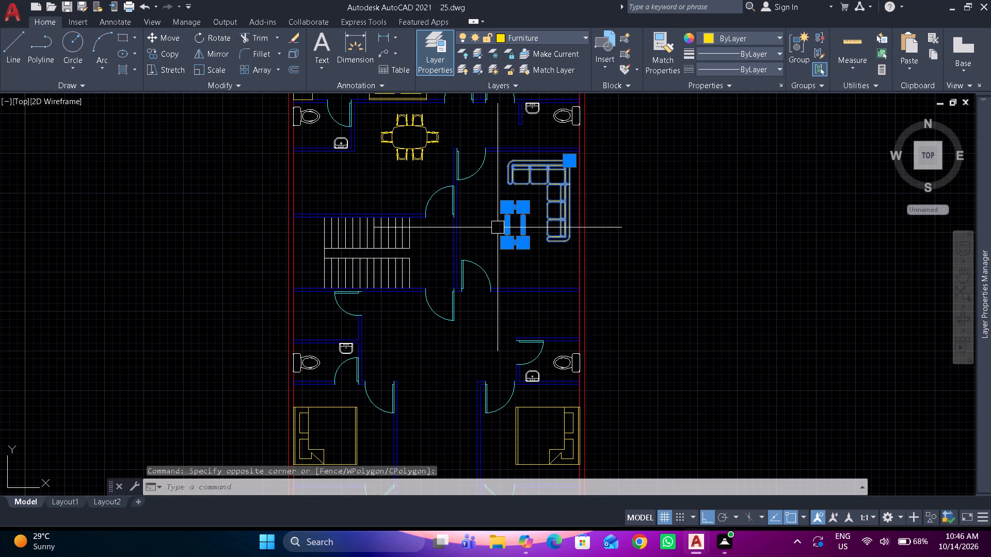
left_click(534, 204)
scroll(522, 230, "down", 2)
middle_click_drag(522, 230, 523, 188)
key("F8")
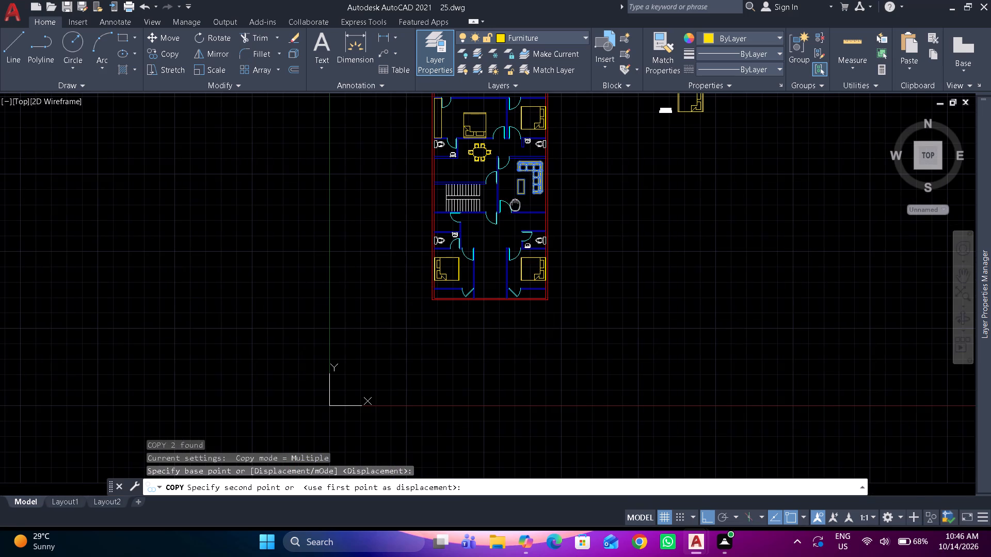
scroll(493, 259, "up", 4)
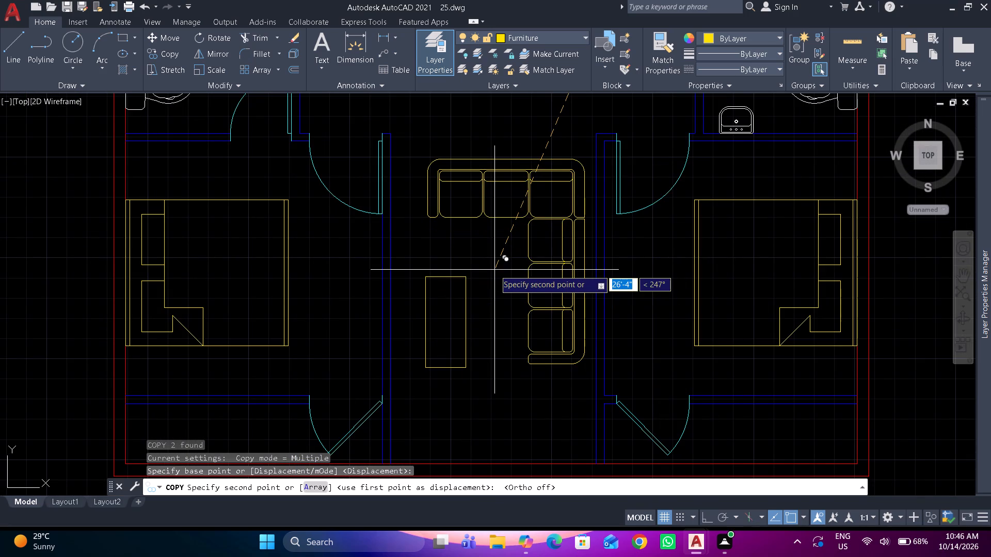
left_click(494, 269)
key("space")
Mirror the copied sofa about a horizontal line, erasing the original, so its long back faces the lower outer wall.
left_click(523, 241)
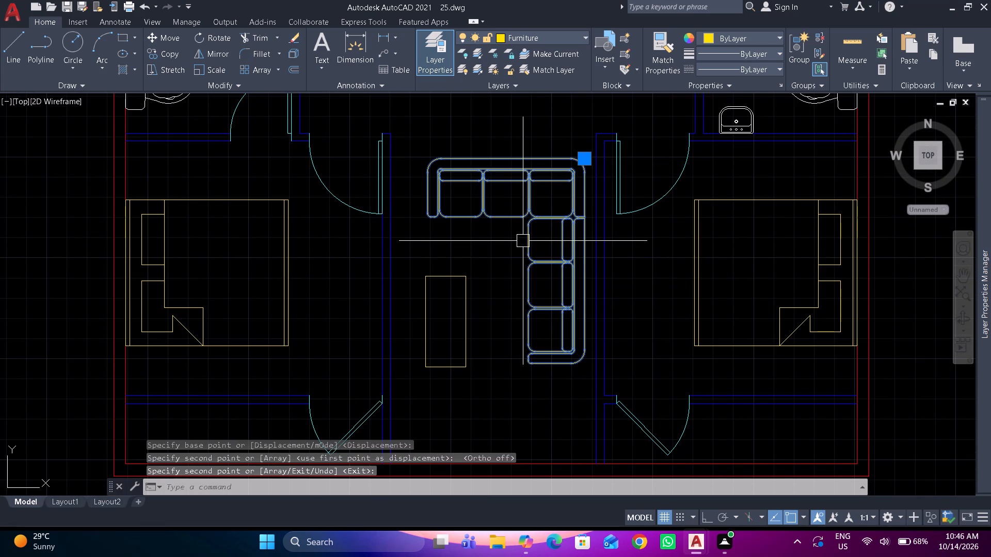
key("m")
key("i")
key("space")
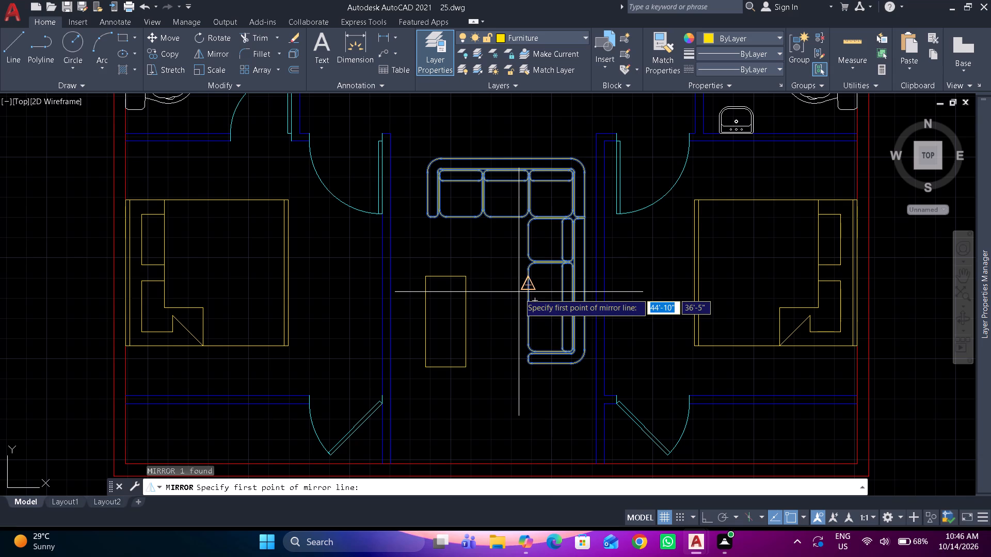
left_click(514, 297)
left_click(445, 296)
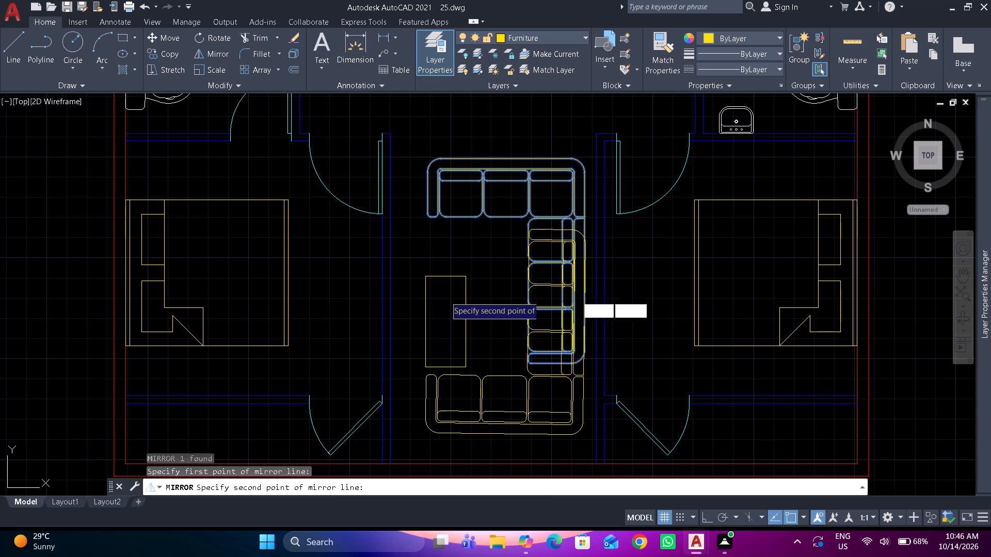
left_click_drag(464, 322, 445, 296)
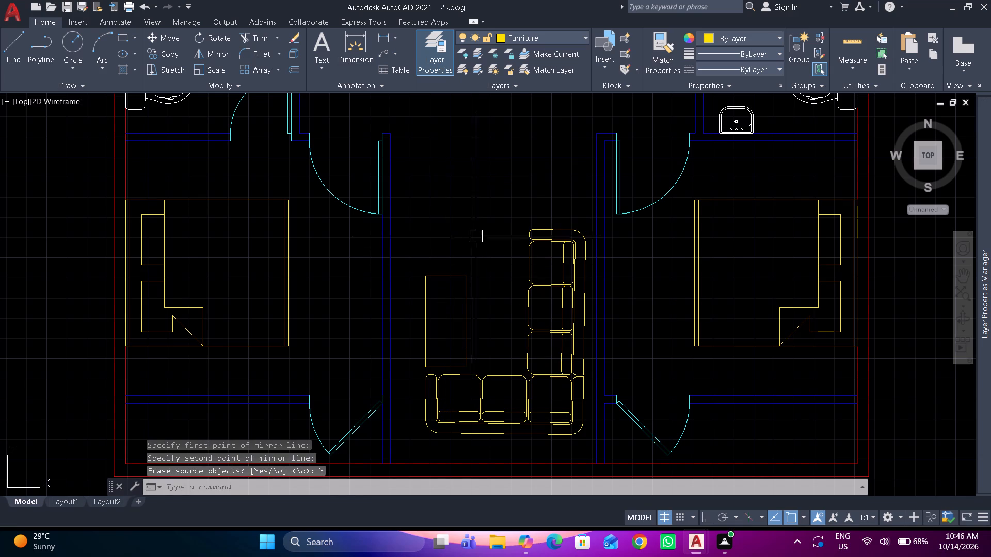
Move the mirrored sofa slightly closer to the lower outer wall.
middle_click_drag(531, 288, 536, 241)
left_click(541, 245)
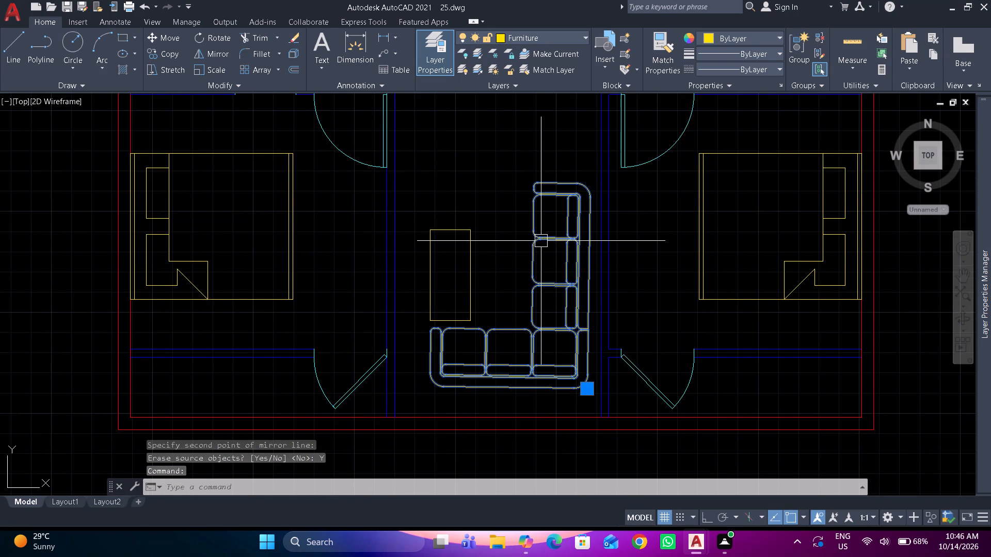
left_click_drag(540, 238, 542, 258)
Move the copied coffee table up and slightly right, clear of the sofa toward the room's open upper end, and deselect it.
left_click(472, 248)
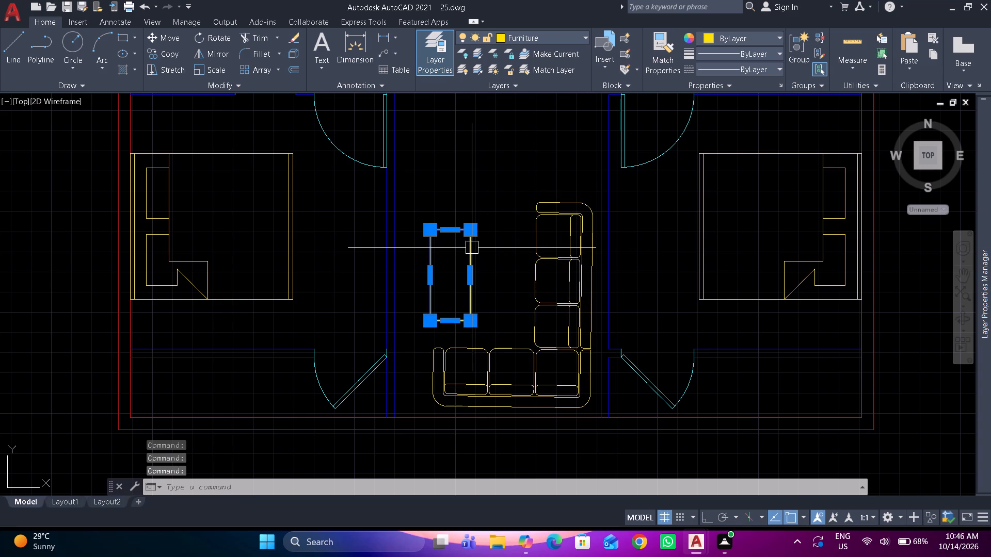
scroll(472, 248, "down", 1)
middle_click_drag(471, 248, 471, 277)
scroll(471, 277, "up", 1)
left_click_drag(469, 274, 496, 169)
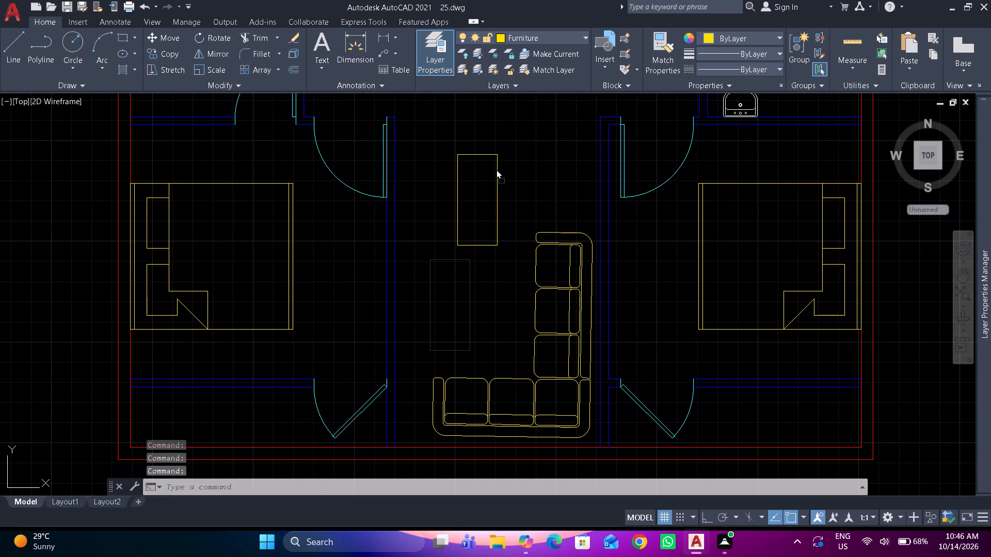
left_click_drag(496, 169, 489, 170)
key("Escape")
Copy the six-chair dining table into the open hall below the staircase, between the two lower bathrooms.
scroll(488, 170, "down", 4)
middle_click_drag(486, 177, 483, 195)
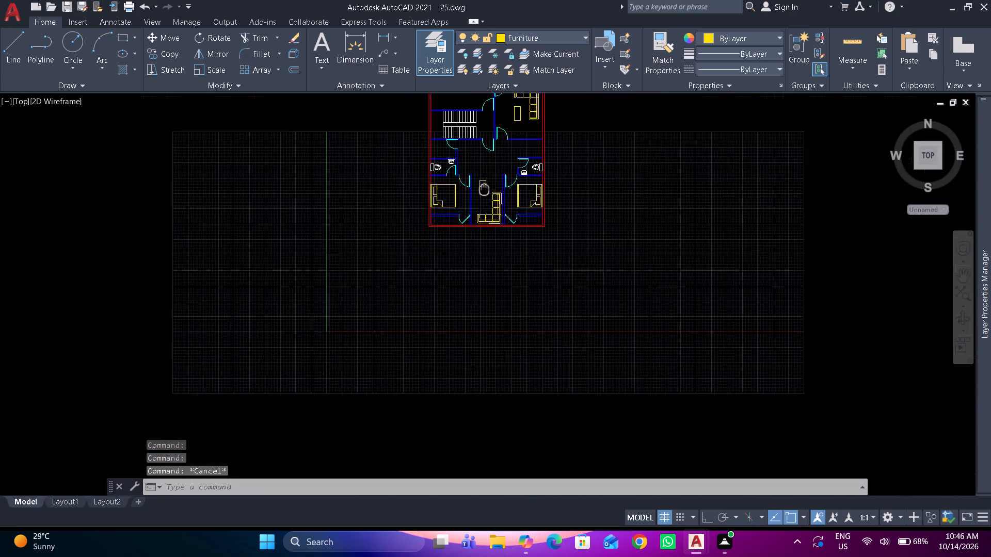
middle_click_drag(483, 195, 477, 253)
scroll(477, 253, "up", 2)
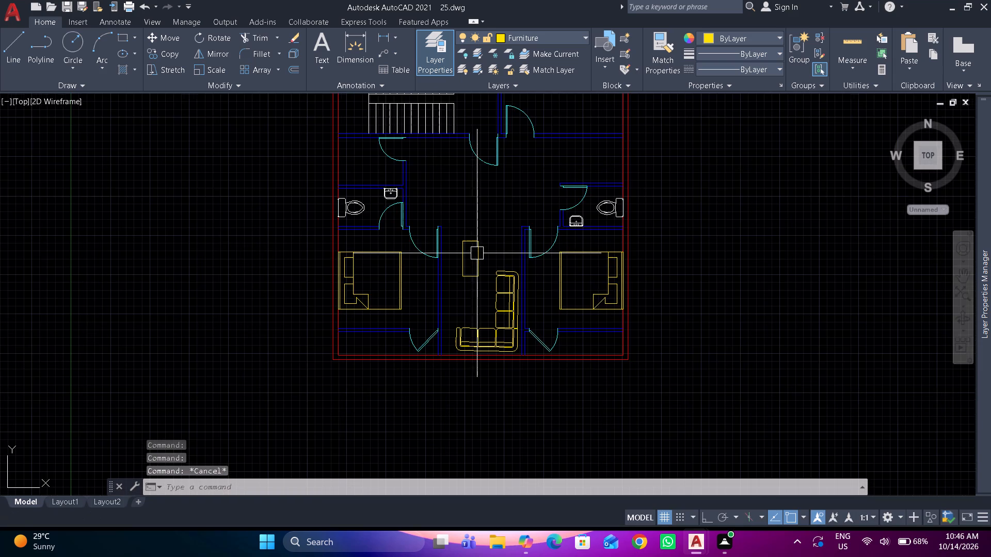
middle_click_drag(476, 256, 474, 325)
scroll(467, 300, "down", 1)
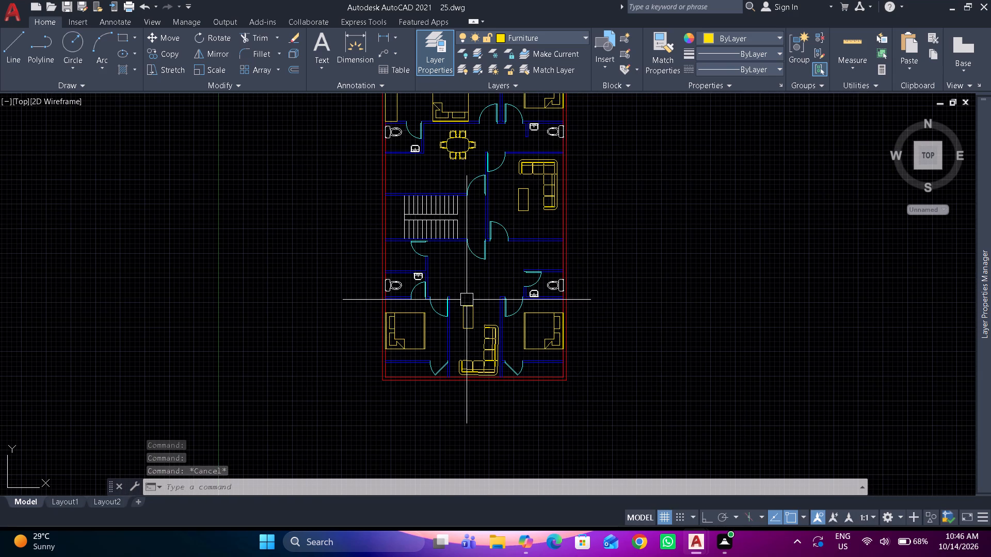
scroll(457, 171, "up", 1)
left_click(457, 143)
type("co")
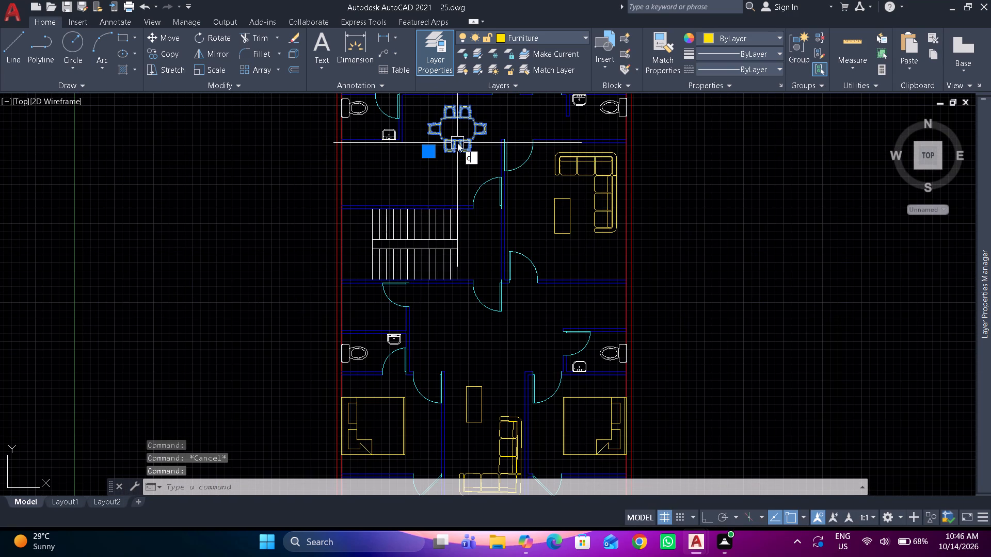
key("space")
left_click(456, 133)
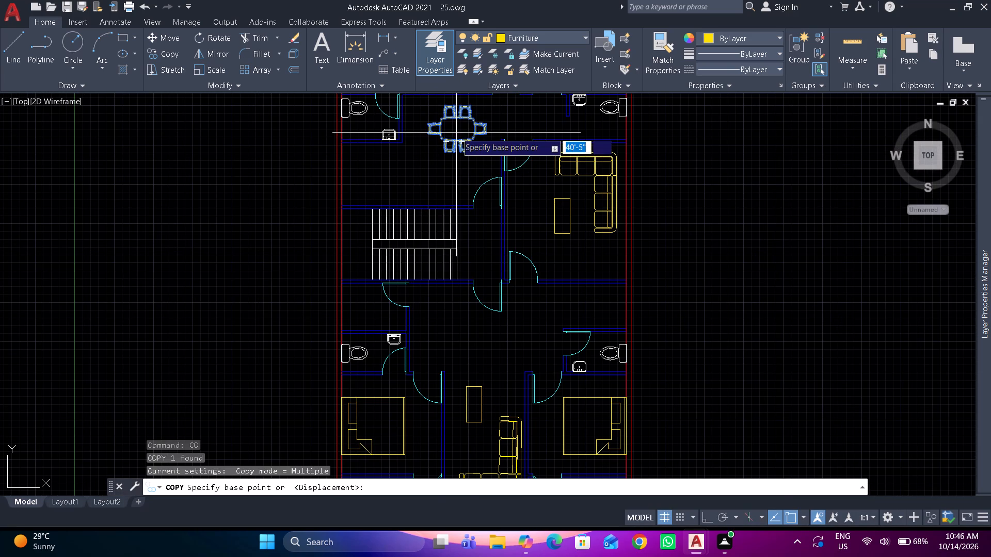
scroll(466, 360, "up", 2)
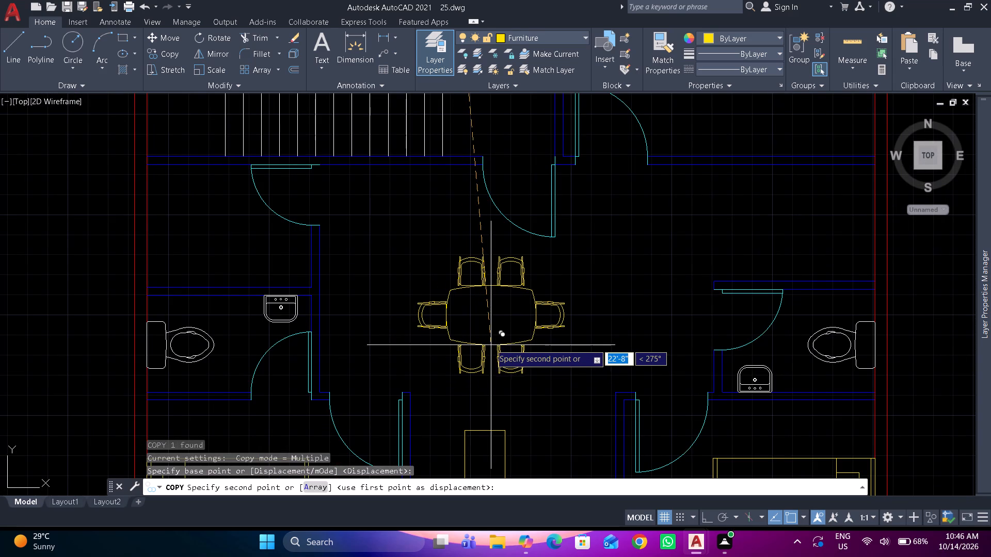
left_click(474, 322)
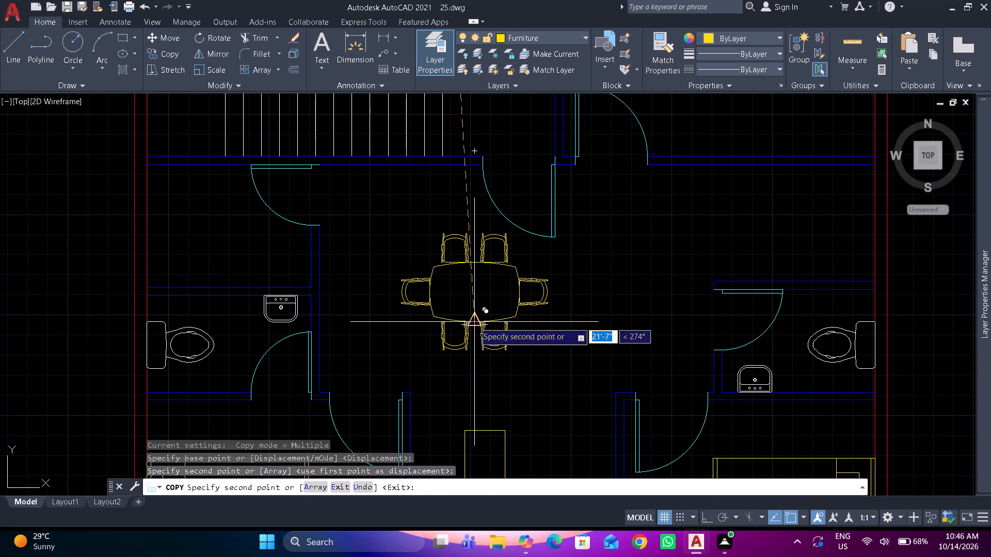
key("Escape")
Erase the spare bed block lying outside the plan, beside the bedroom label text.
scroll(471, 316, "down", 1)
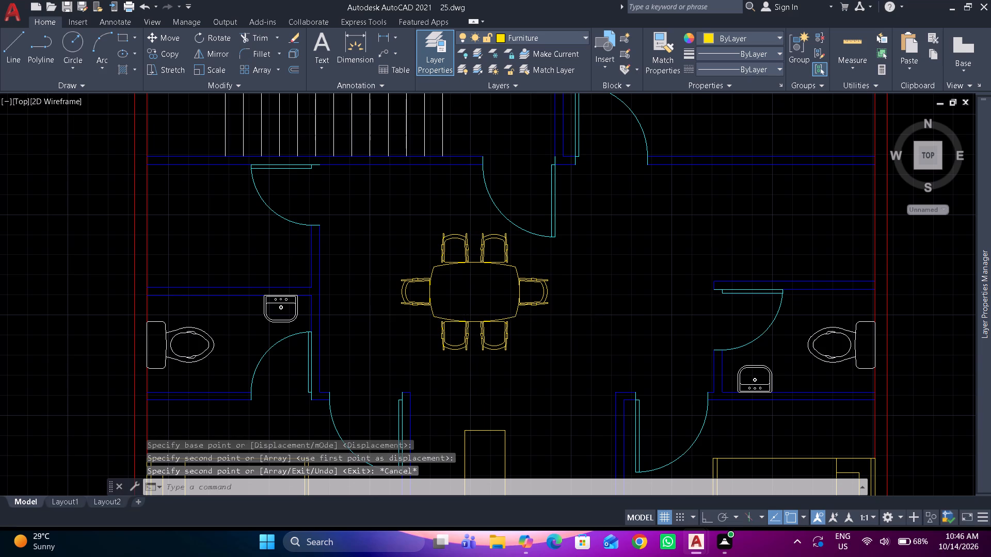
scroll(471, 316, "down", 2)
middle_click_drag(467, 292, 455, 321)
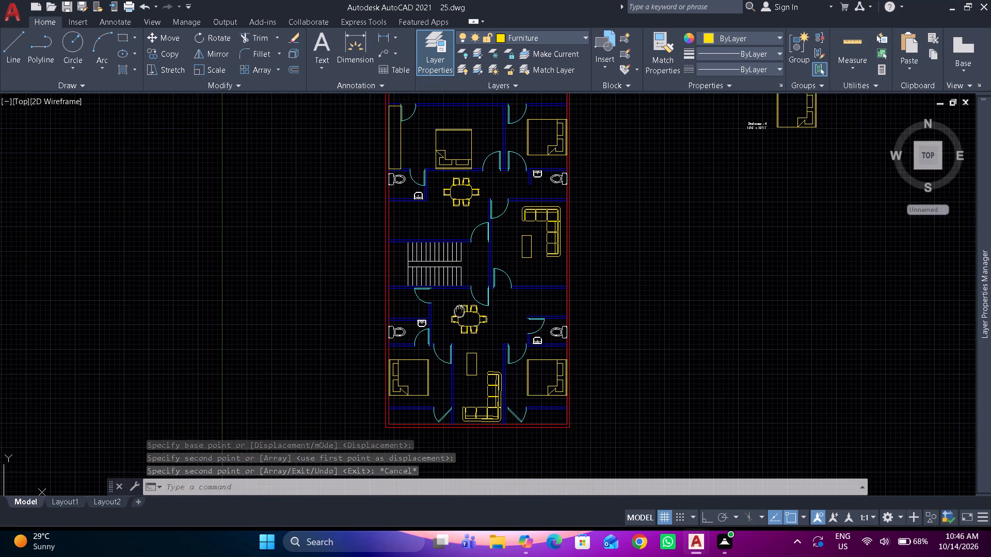
middle_click_drag(455, 321, 426, 372)
scroll(602, 282, "down", 1)
scroll(682, 235, "up", 1)
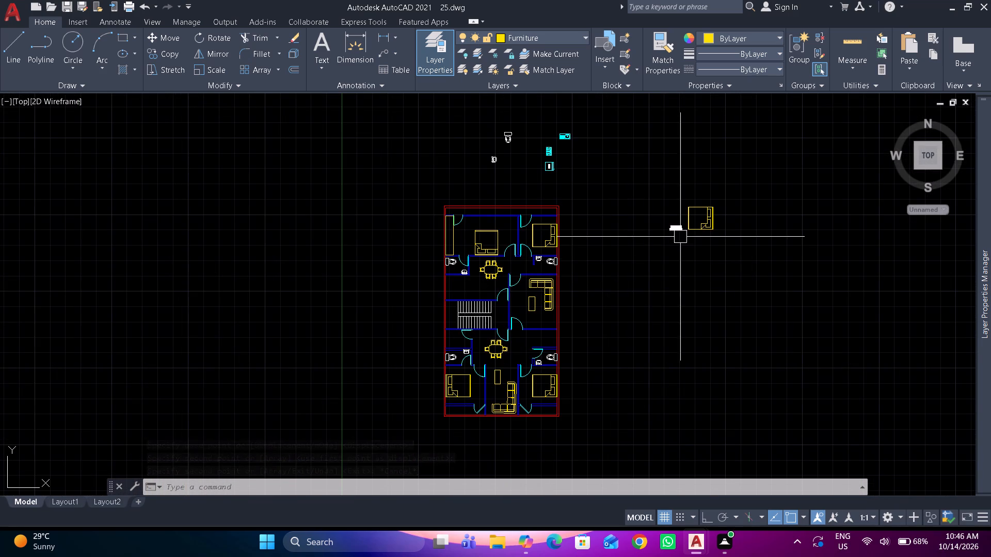
left_click(702, 223)
type("e")
key("space")
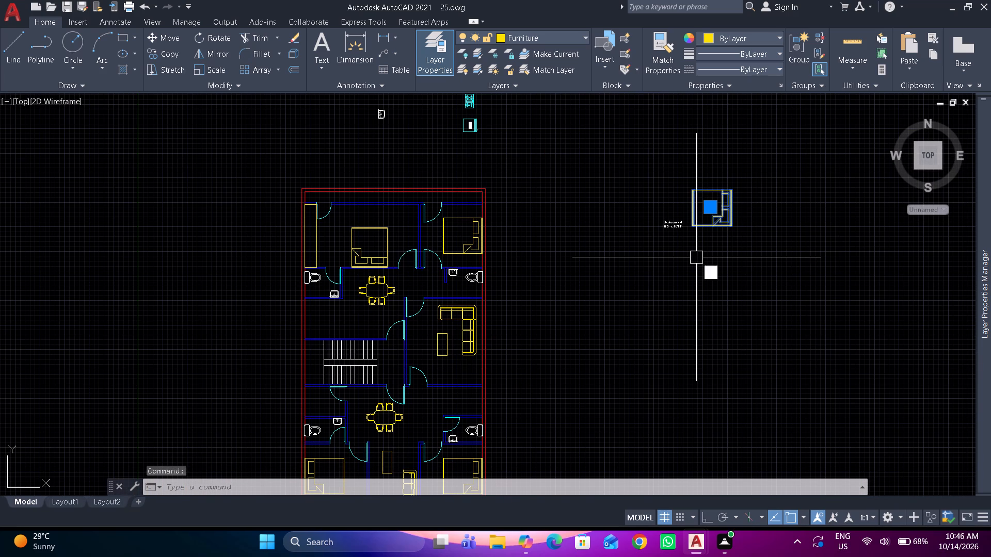
In the room above the staircase, offset the outer wall's inner line and the lower wall's upper line 2' inward.
middle_click_drag(504, 191, 508, 199)
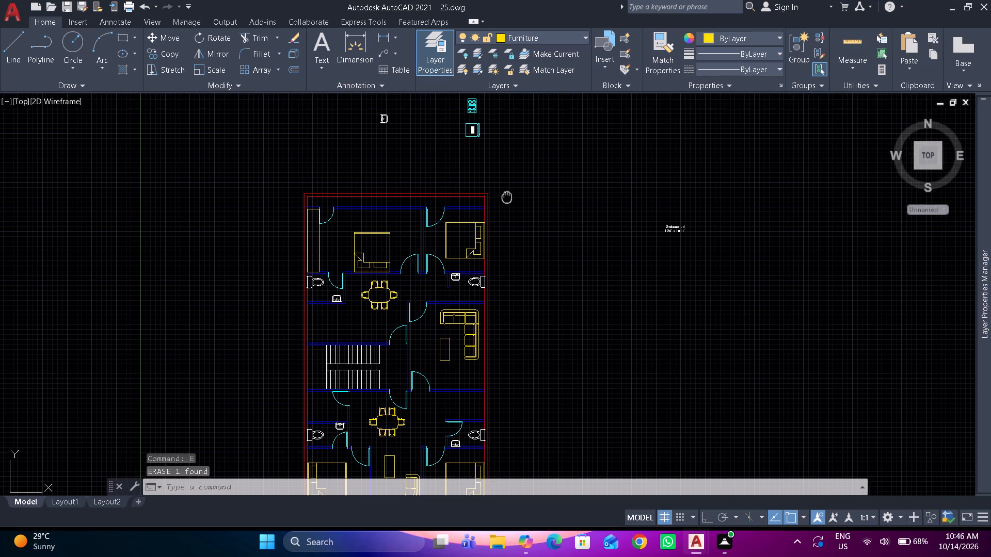
middle_click_drag(508, 199, 516, 242)
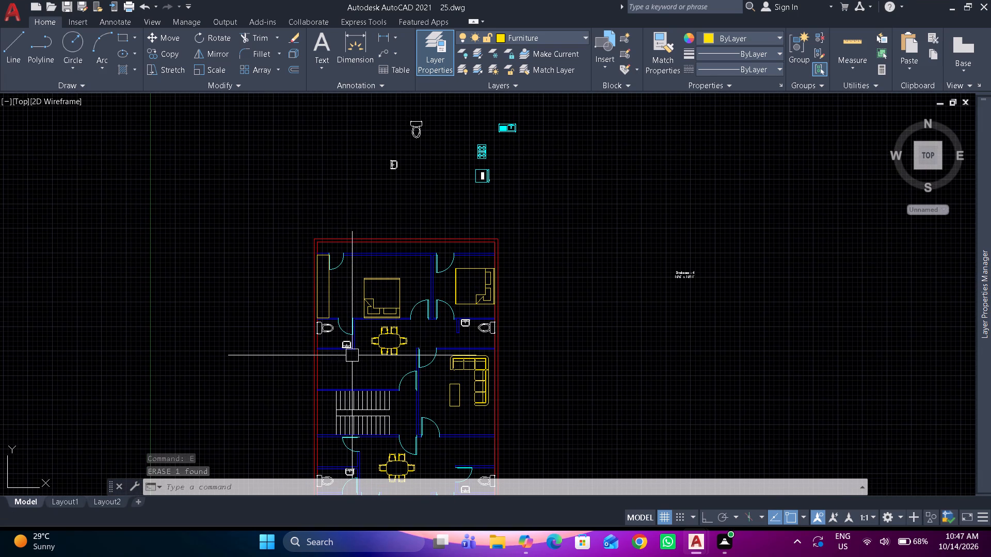
scroll(346, 359, "up", 2)
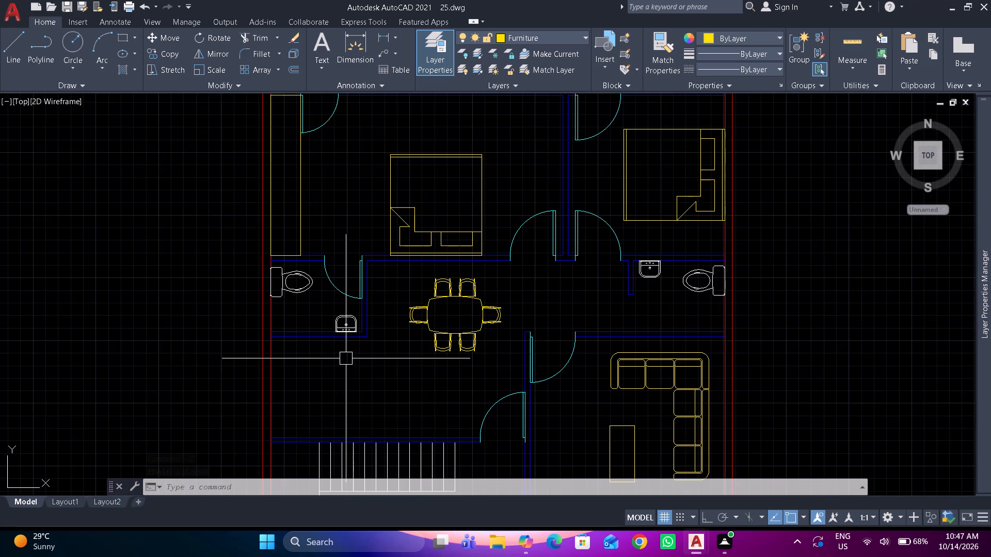
scroll(336, 371, "up", 1)
middle_click_drag(340, 365, 363, 237)
type("o 2'")
key("space")
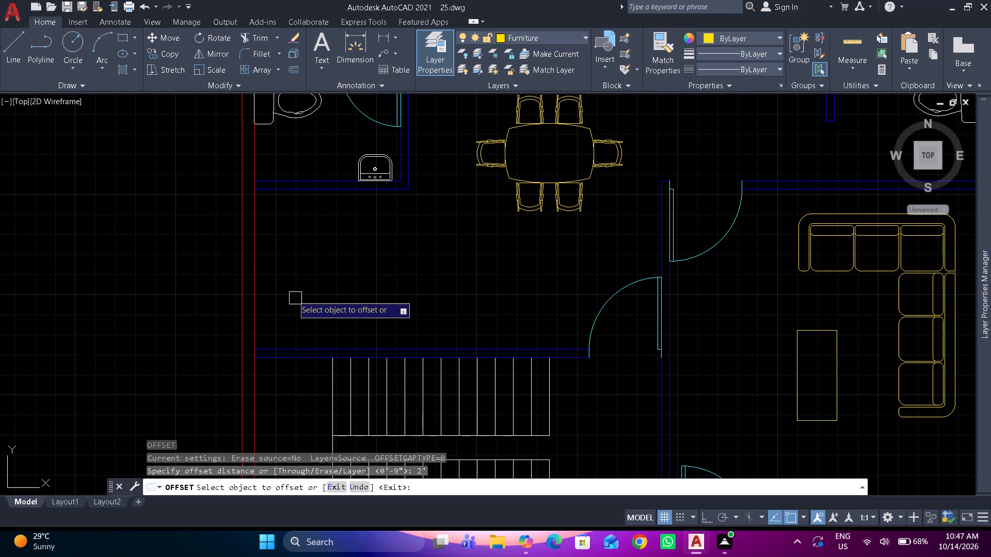
left_click(252, 263)
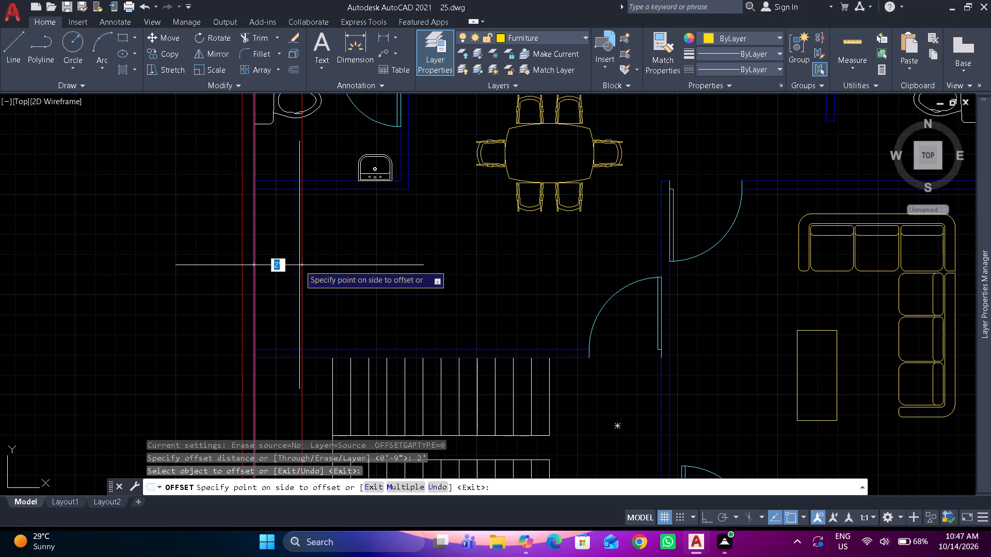
left_click(310, 263)
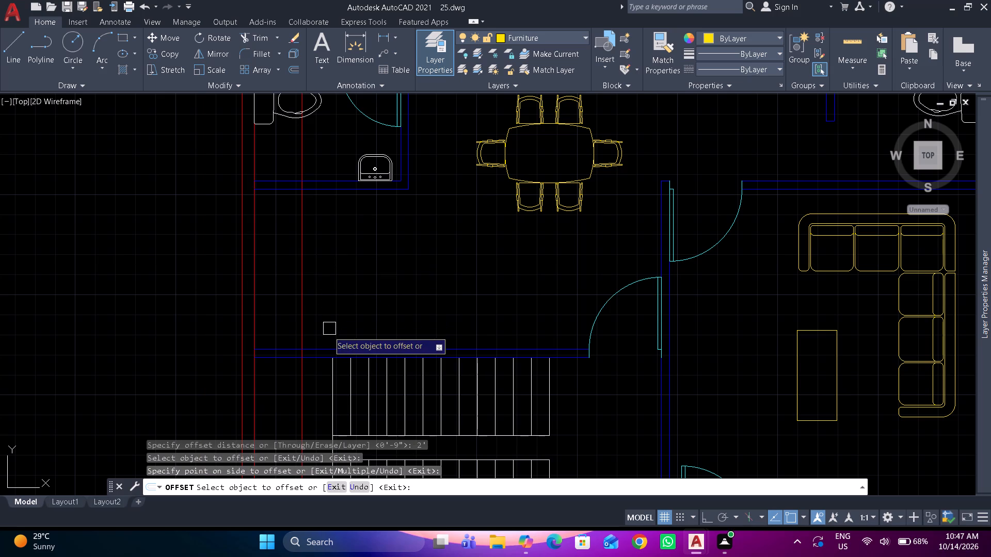
left_click_drag(327, 343, 334, 306)
left_click(343, 254)
key("space")
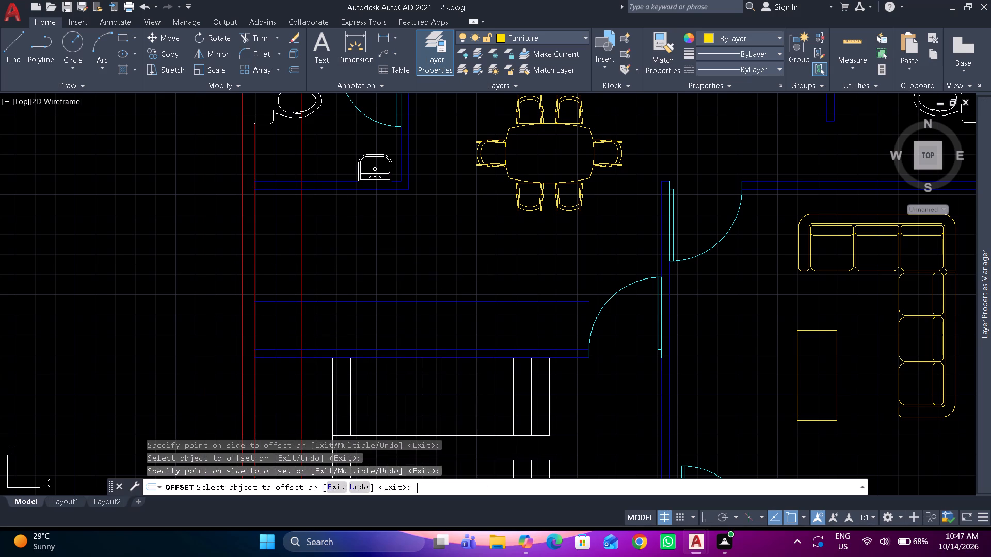
Trim the two offset counter lines above the staircase into an L-shaped corner, cutting the vertical line at the bathroom's lower wall.
type("tr")
key("space")
scroll(319, 215, "up", 2)
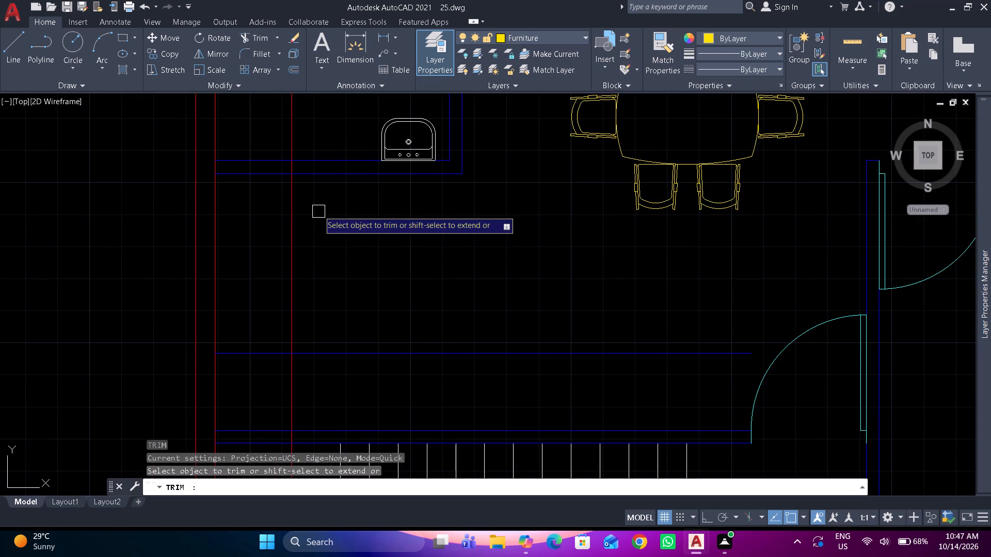
left_click(277, 119)
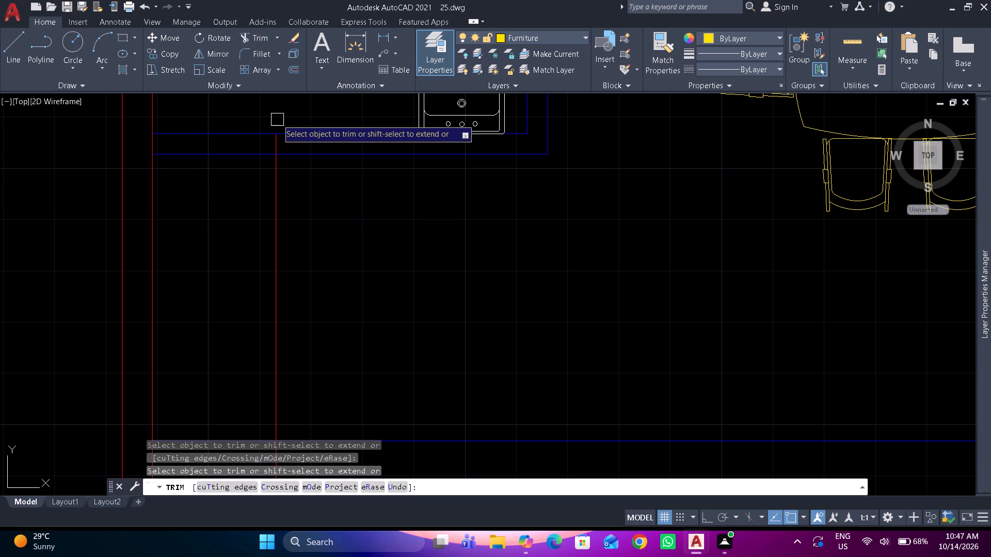
left_click(275, 144)
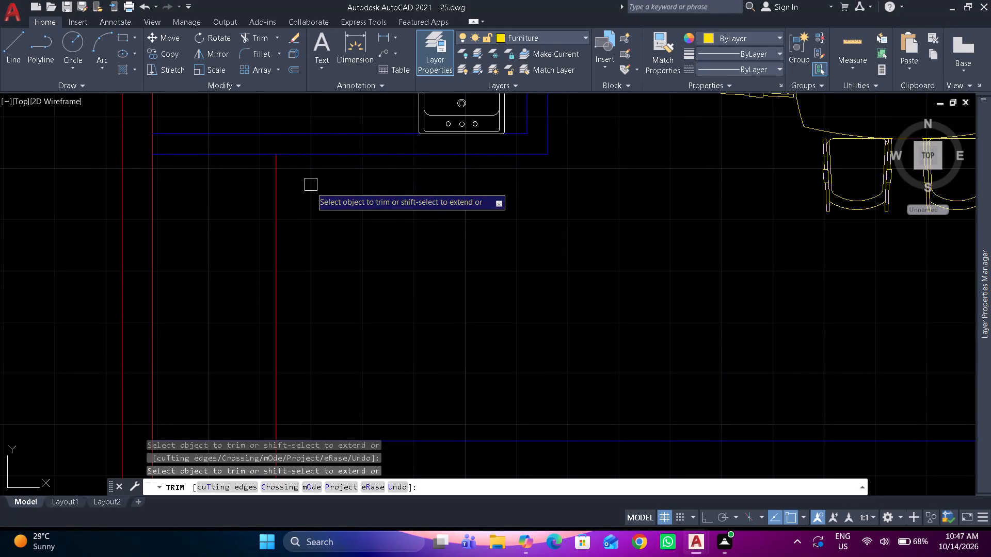
middle_click_drag(312, 263, 322, 175)
middle_click_drag(335, 318, 335, 272)
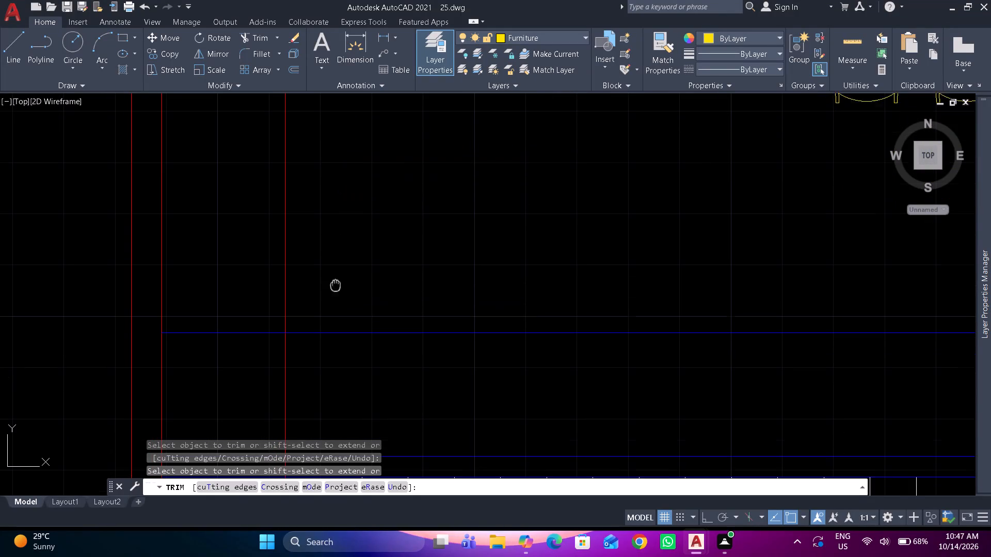
middle_click_drag(335, 272, 326, 190)
left_click_drag(241, 191, 294, 268)
left_click(273, 396)
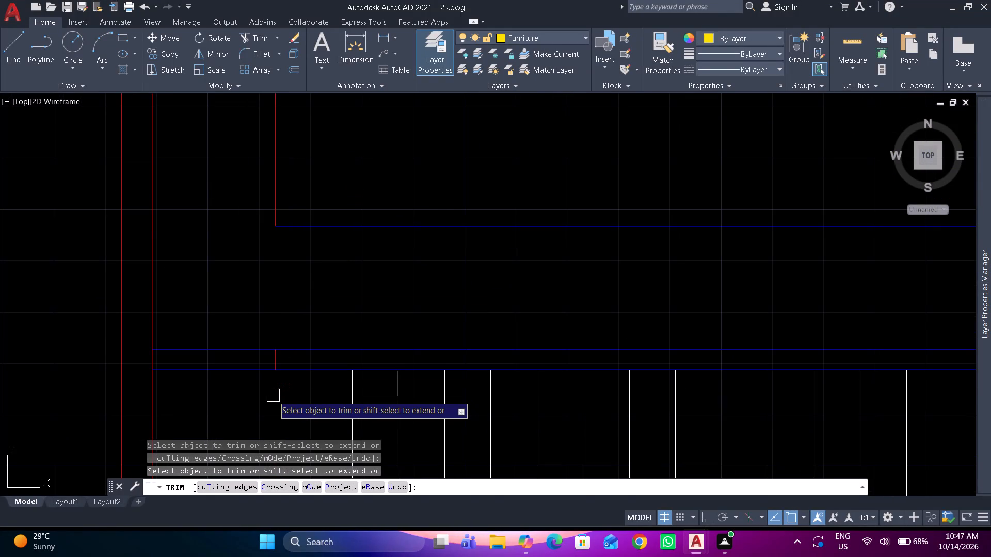
key("space")
Erase the short leftover piece of the vertical offset line inside the wall directly above the staircase.
left_click_drag(257, 317, 265, 332)
left_click(297, 400)
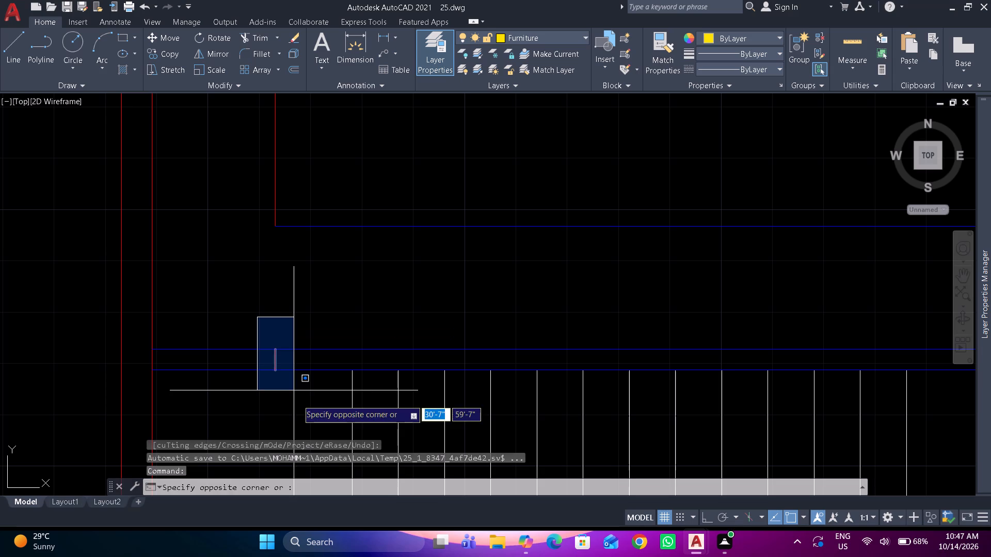
type("e")
key("space")
scroll(355, 305, "down", 2)
middle_click_drag(346, 303, 330, 301)
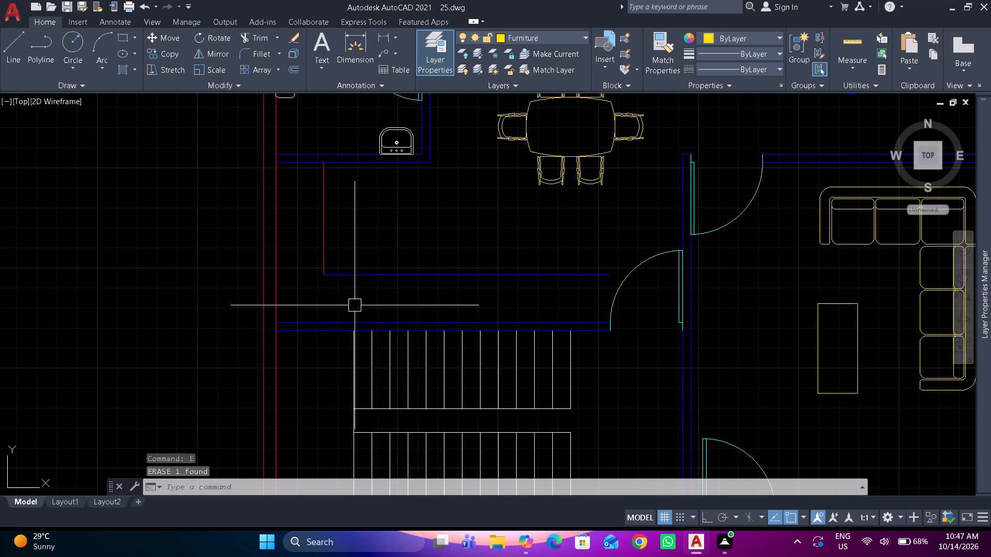
Shorten the horizontal counter line by 4' at its end near the door, with Ortho on.
middle_click_drag(330, 301, 252, 298)
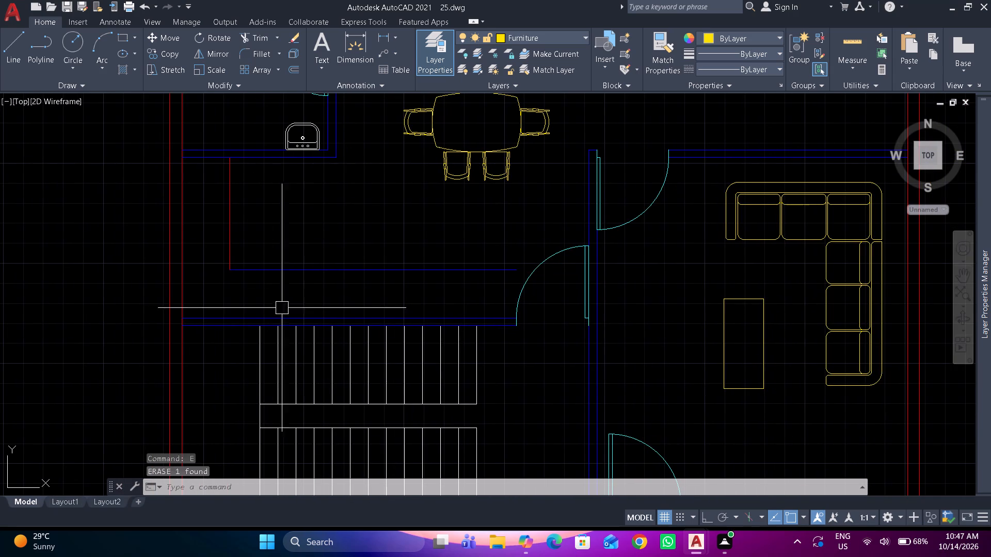
left_click(478, 272)
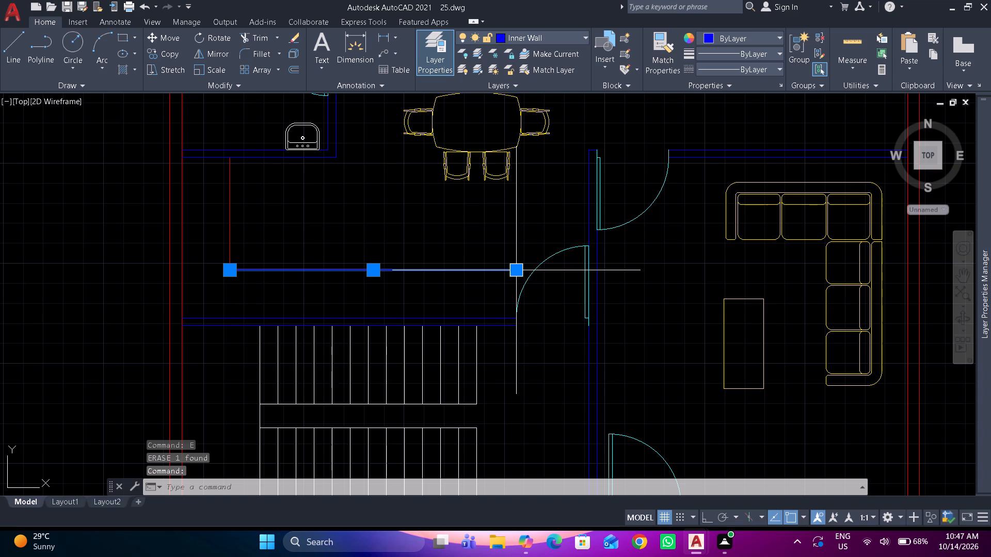
left_click(517, 268)
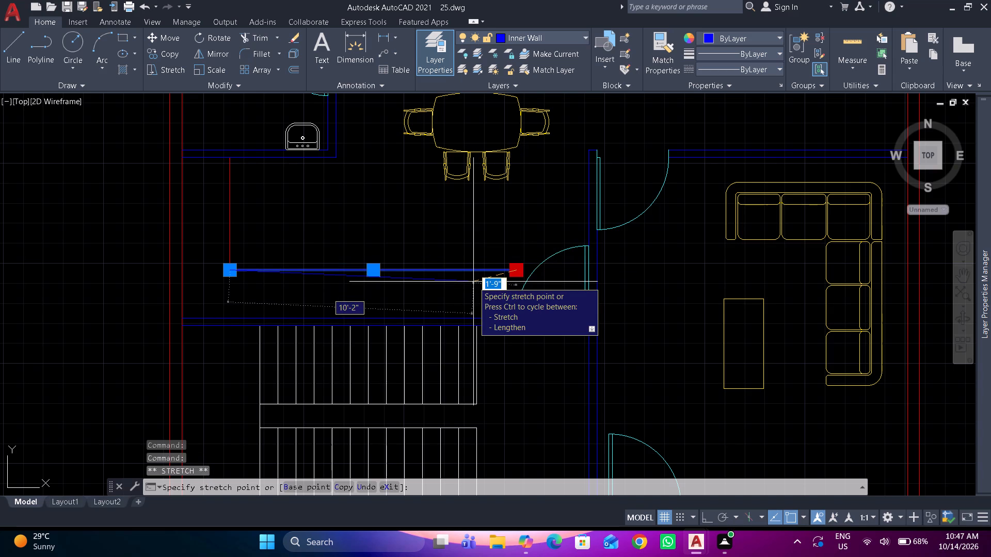
key("F8")
type("4'")
key("Return")
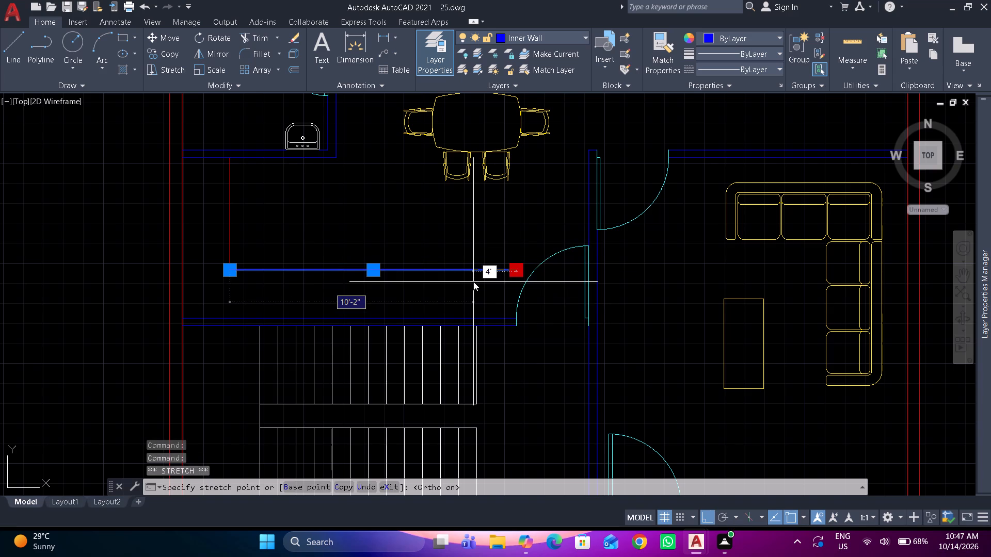
Draw a vertical line from the shortened counter line's free end down to the wall above the staircase.
type("l")
key("space")
scroll(446, 281, "up", 1)
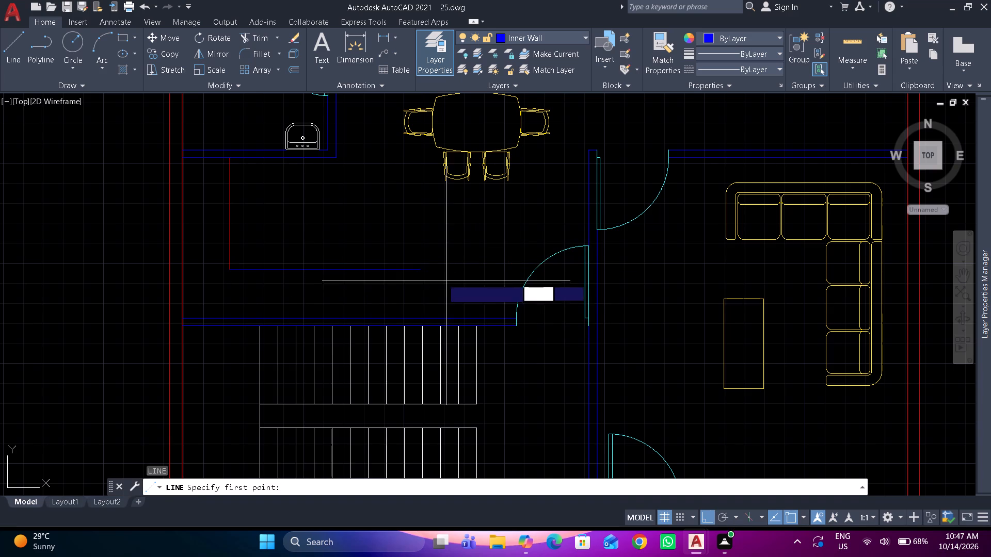
left_click(397, 264)
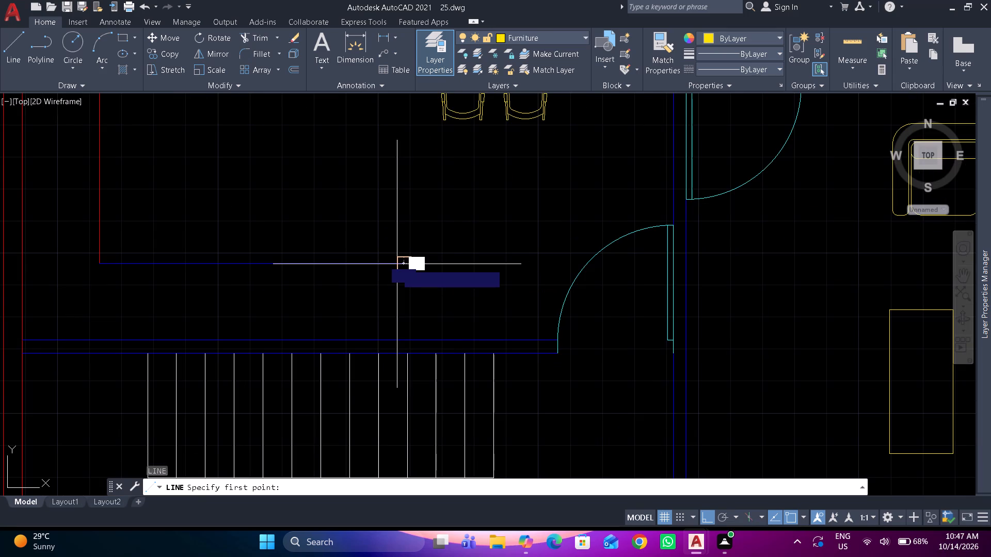
scroll(395, 321, "up", 1)
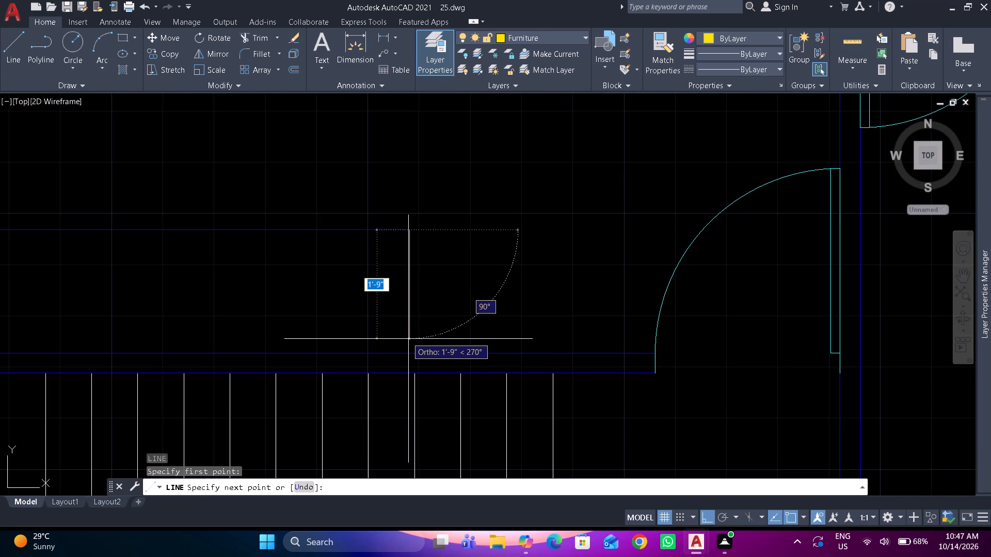
left_click(409, 351)
key("space")
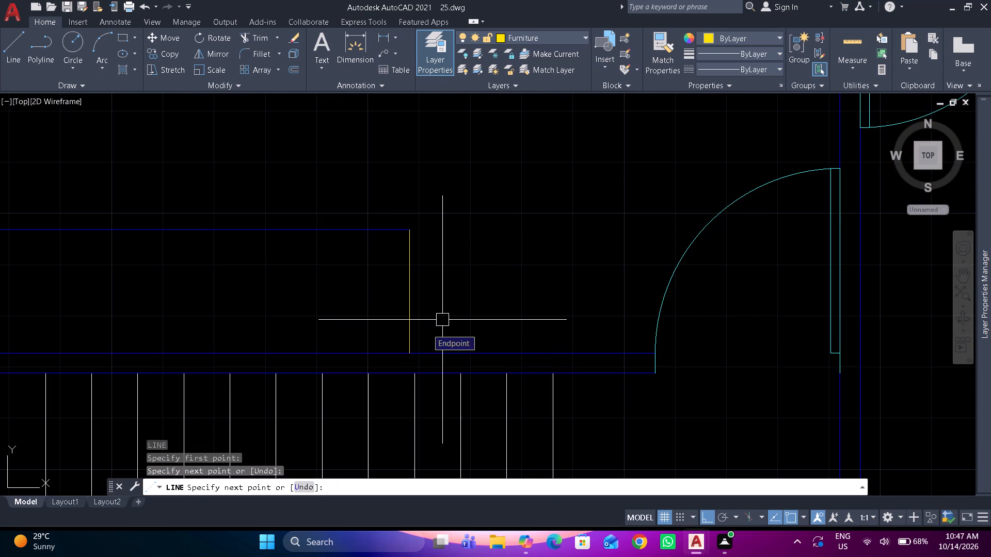
Put the three counter outline lines on the Kitchen layer and clear the selection.
scroll(449, 318, "down", 1)
left_click_drag(461, 308, 430, 302)
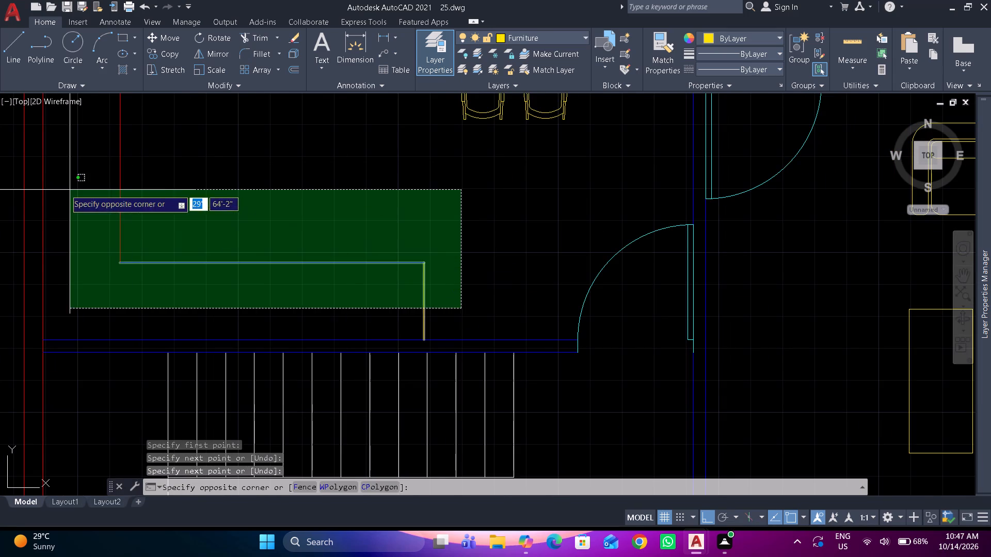
left_click(65, 189)
left_click(499, 36)
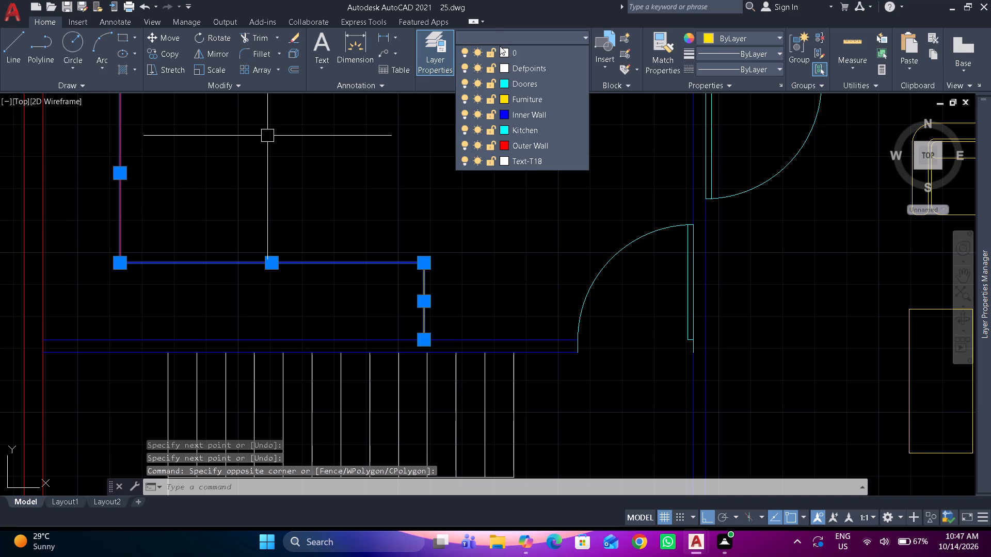
left_click(528, 133)
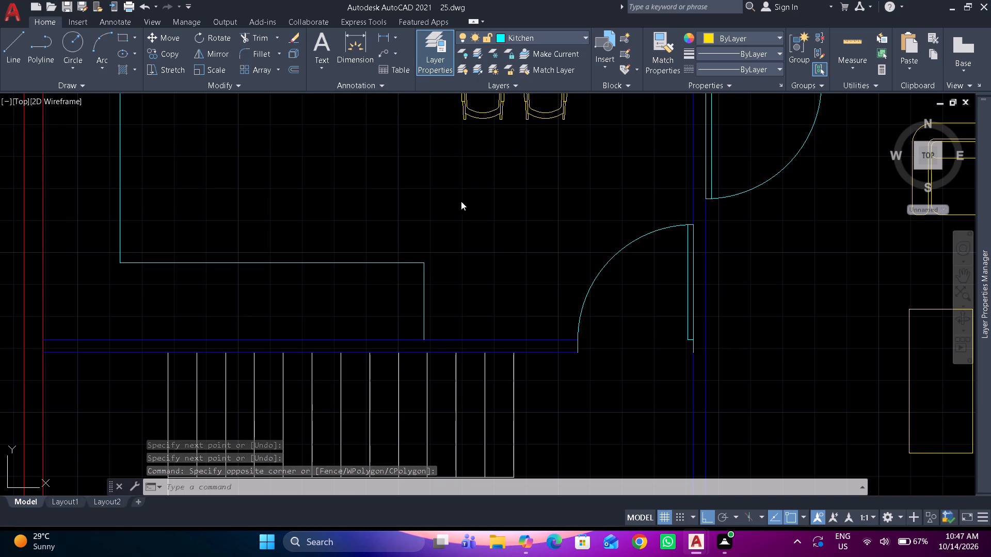
key("Escape")
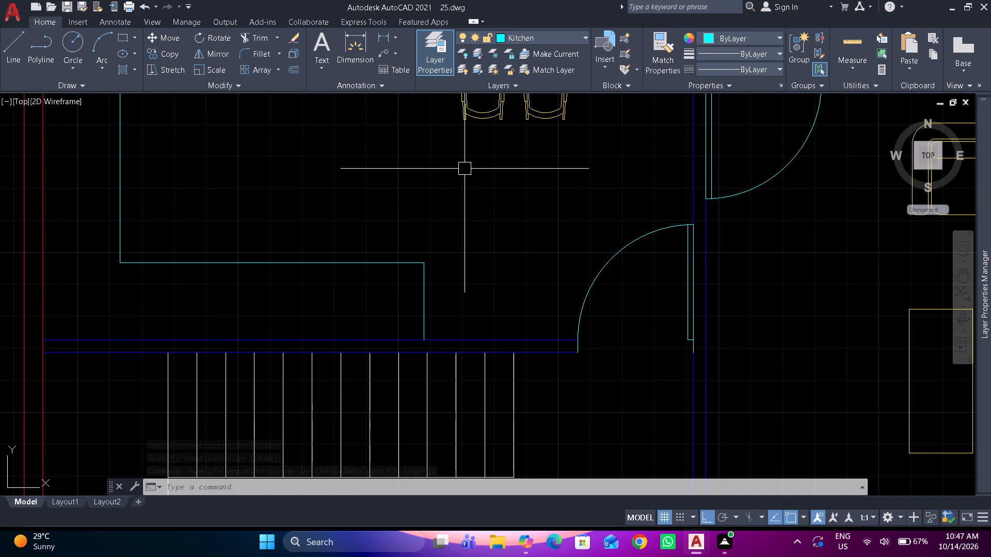
Change the Doores layer's colour to green.
left_click(536, 39)
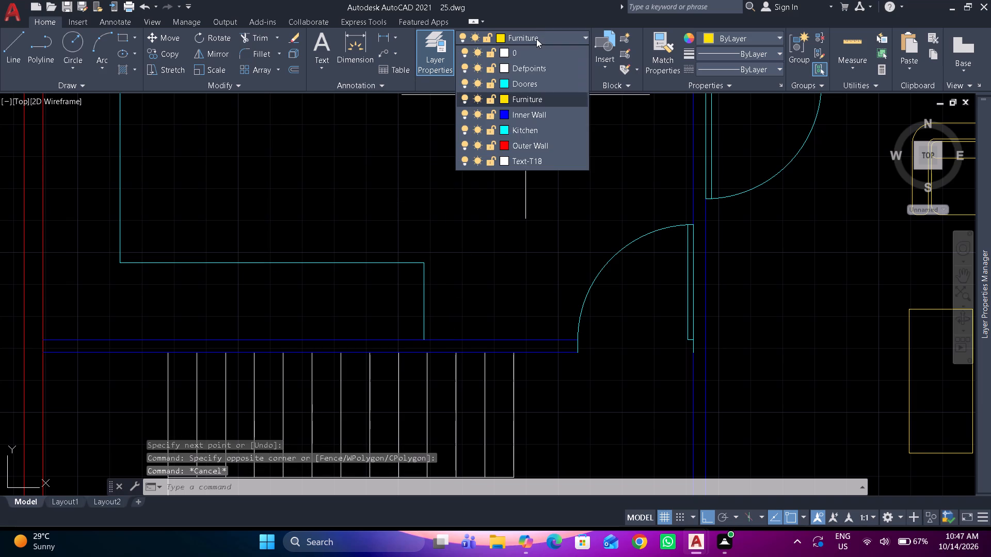
left_click(504, 81)
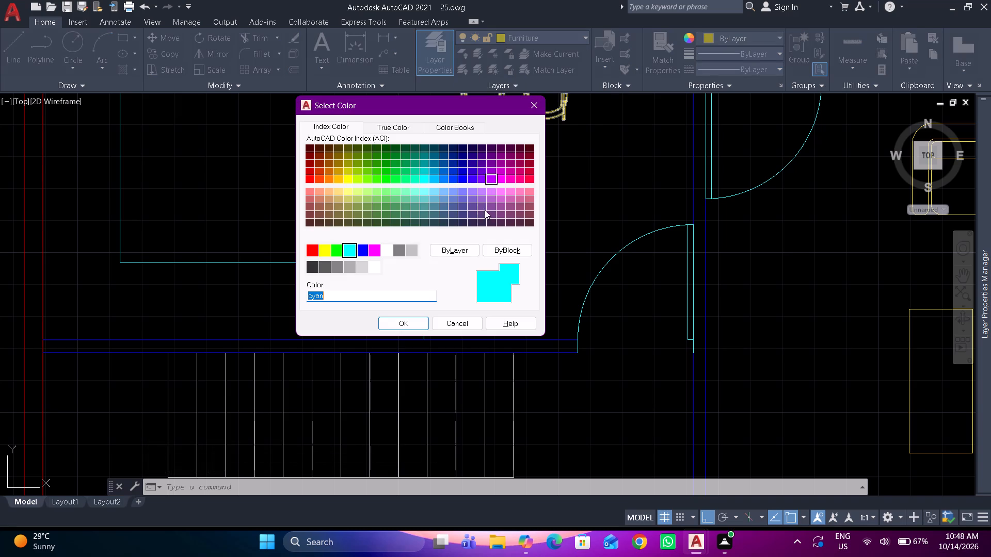
left_click(340, 255)
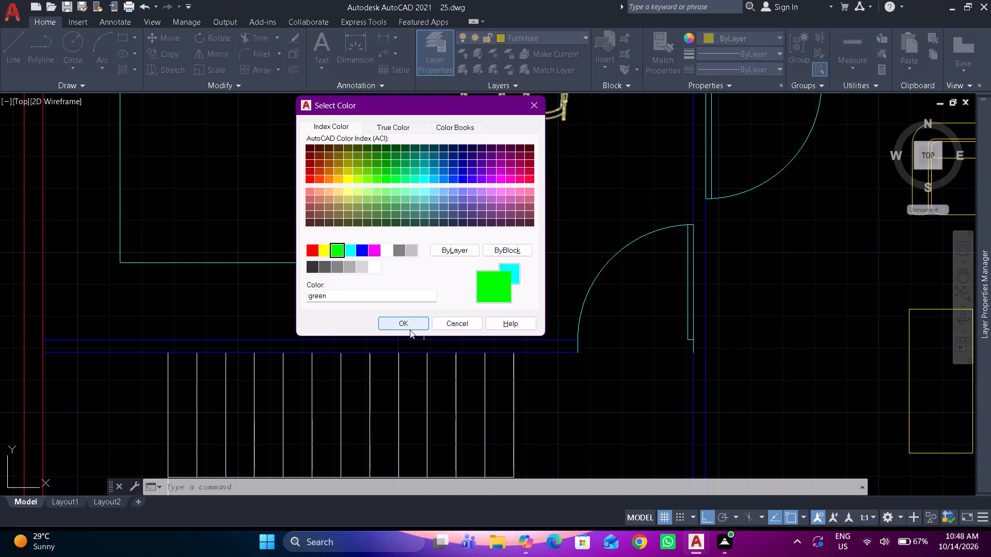
left_click(404, 319)
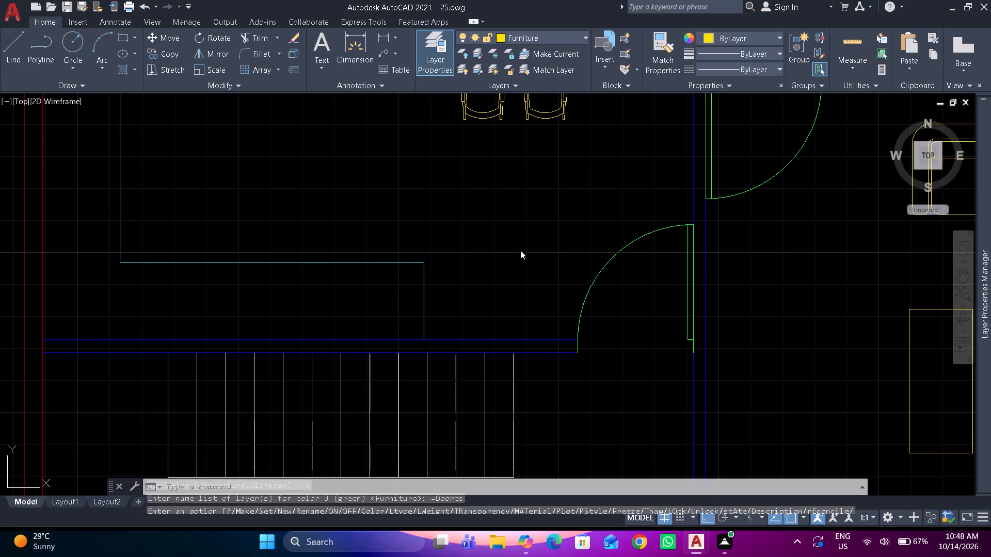
key("Escape")
Rotate the spare four-burner stove block above the plan a quarter turn so it lies horizontally with its knobs along the lower edge.
scroll(523, 238, "down", 6)
middle_click_drag(523, 238, 497, 230)
scroll(497, 230, "up", 2)
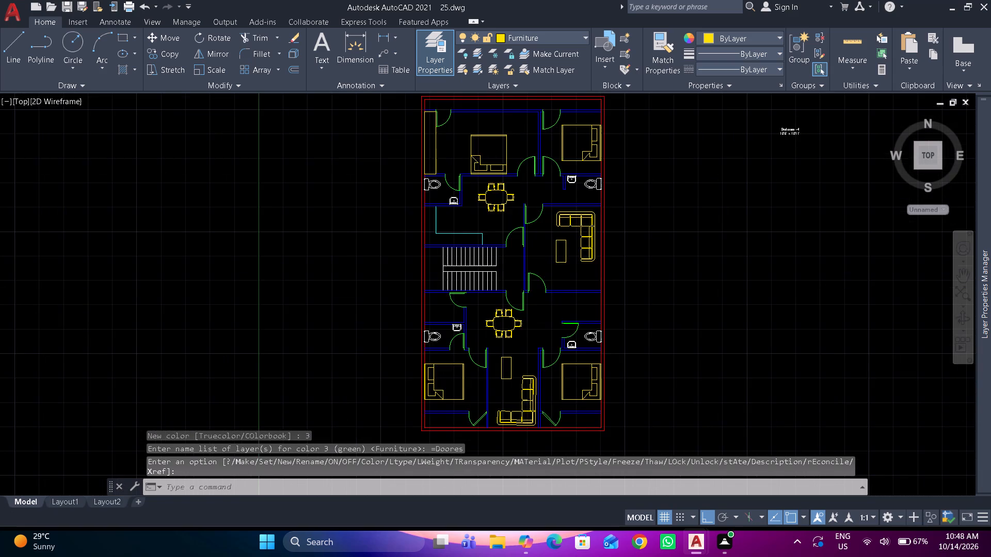
middle_click_drag(497, 230, 434, 356)
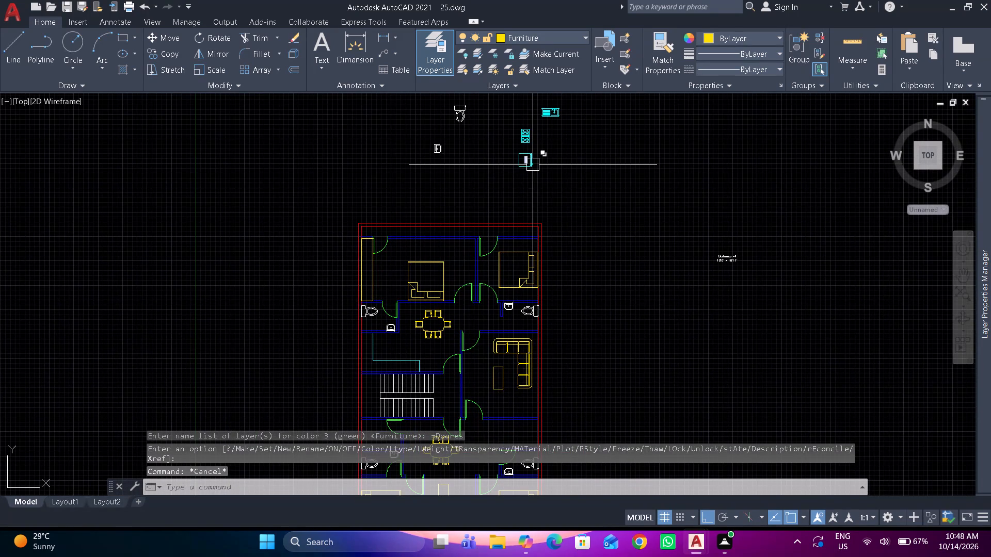
scroll(529, 156, "up", 2)
middle_click_drag(528, 155, 528, 270)
scroll(524, 222, "up", 1)
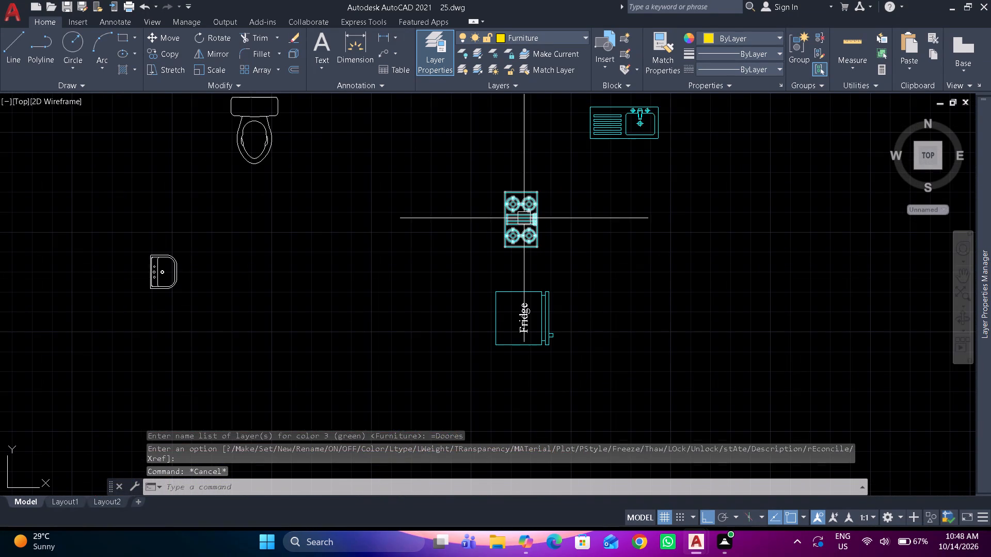
left_click(521, 204)
type("ro")
key("space")
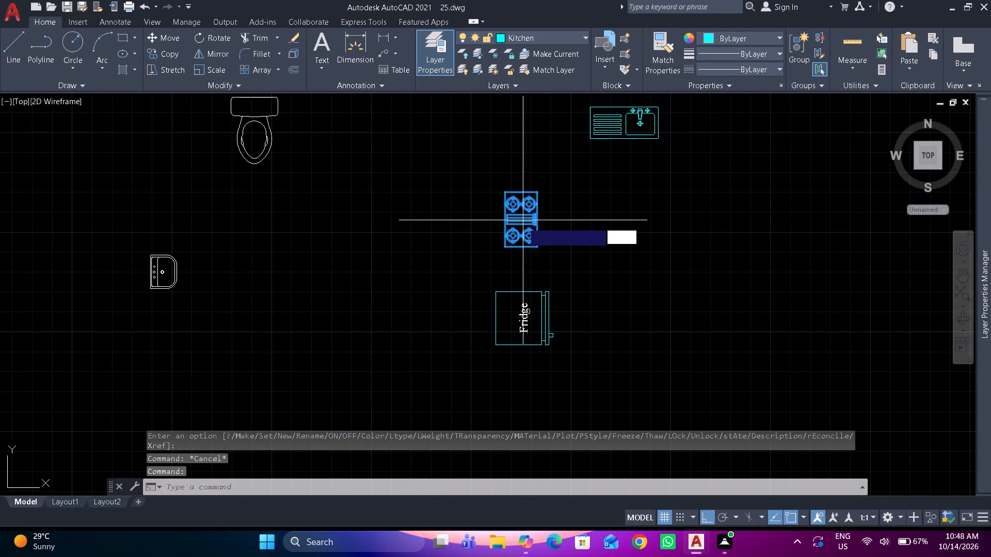
left_click_drag(523, 223, 525, 216)
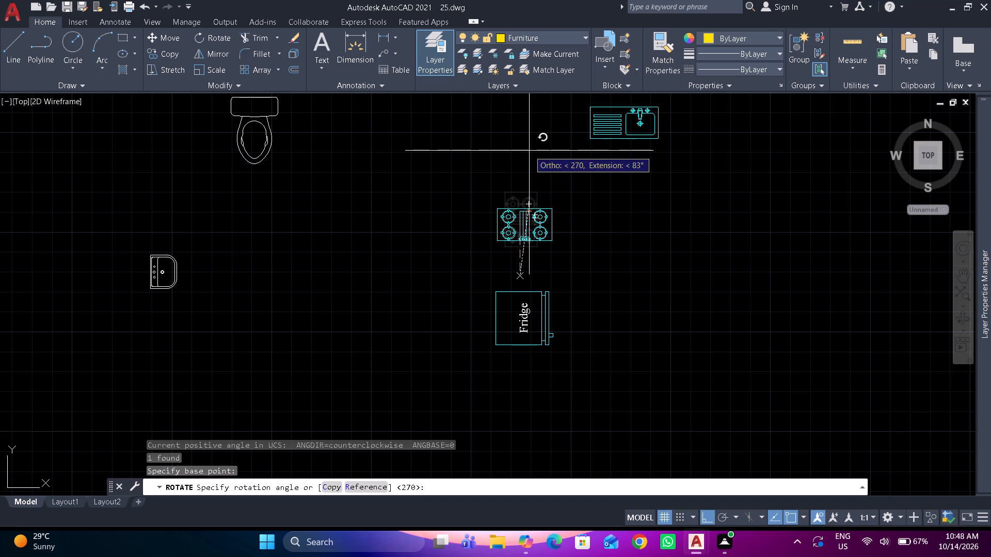
left_click(529, 151)
scroll(529, 160, "down", 2)
scroll(531, 170, "up", 3)
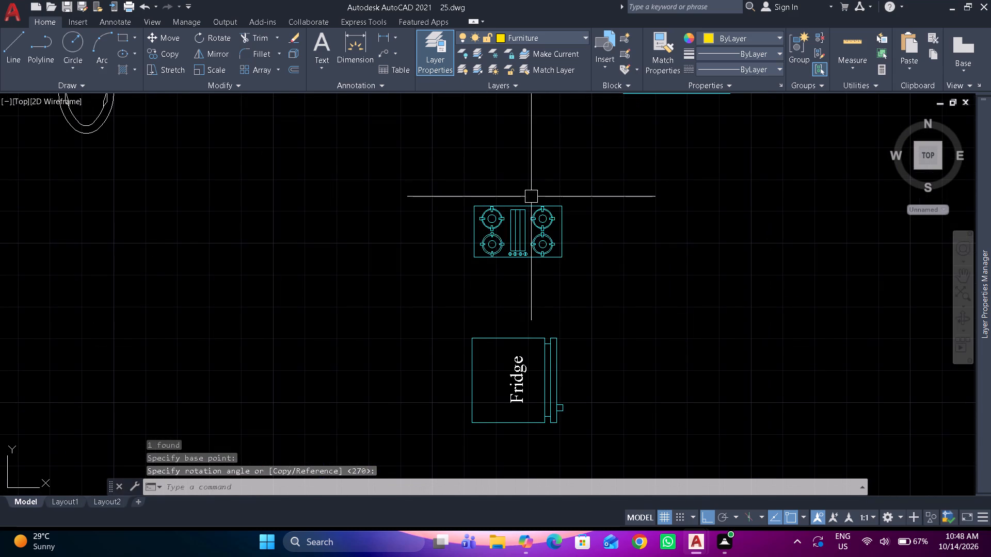
Rotate the horizontal stove block 180° so its knobs face the upper edge.
left_click(531, 217)
type("ro")
key("space")
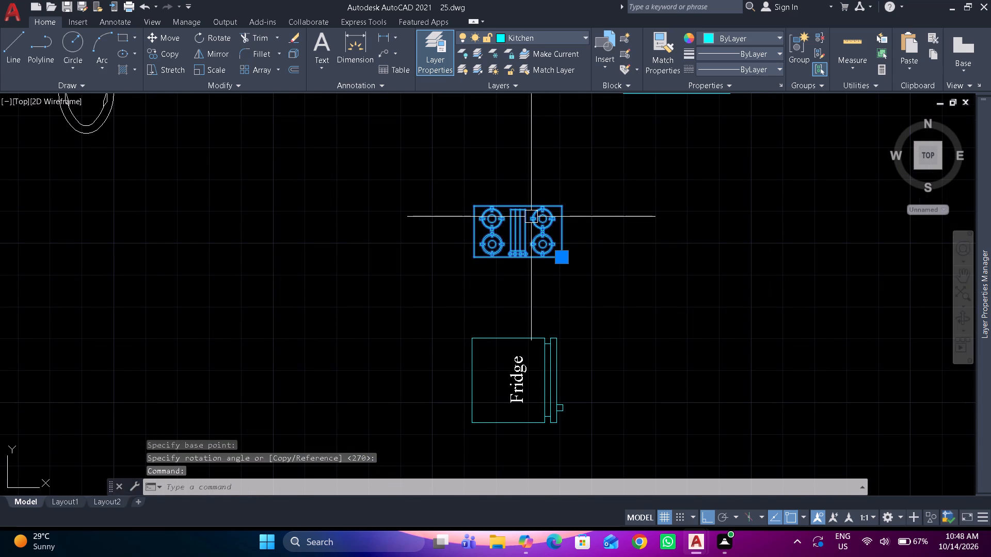
left_click(510, 228)
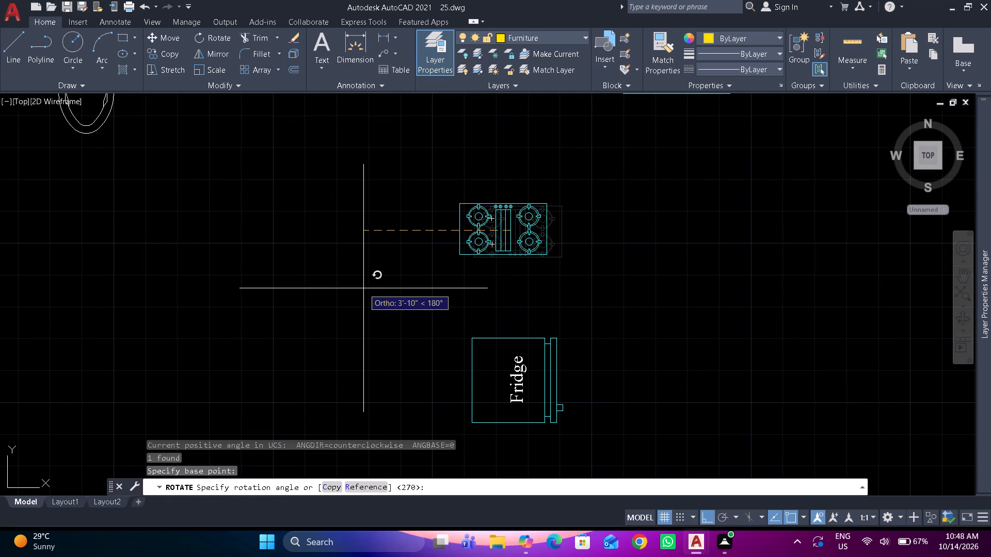
left_click(363, 288)
Move the rotated stove block from above the plan into the kitchen, just above the horizontal counter line, and deselect it.
scroll(466, 249, "down", 1)
left_click(469, 249)
scroll(472, 252, "down", 2)
middle_click_drag(477, 249, 556, 112)
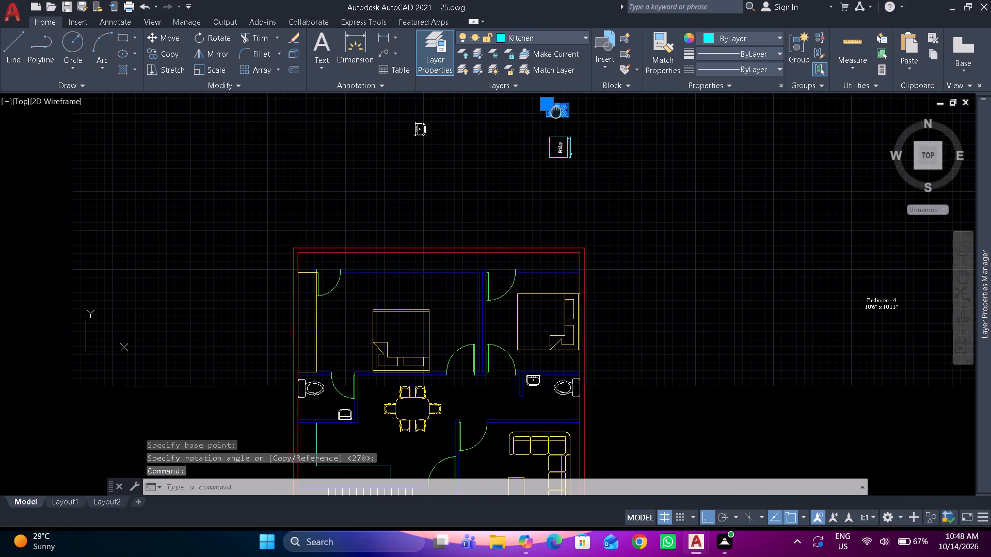
left_click_drag(564, 115, 436, 419)
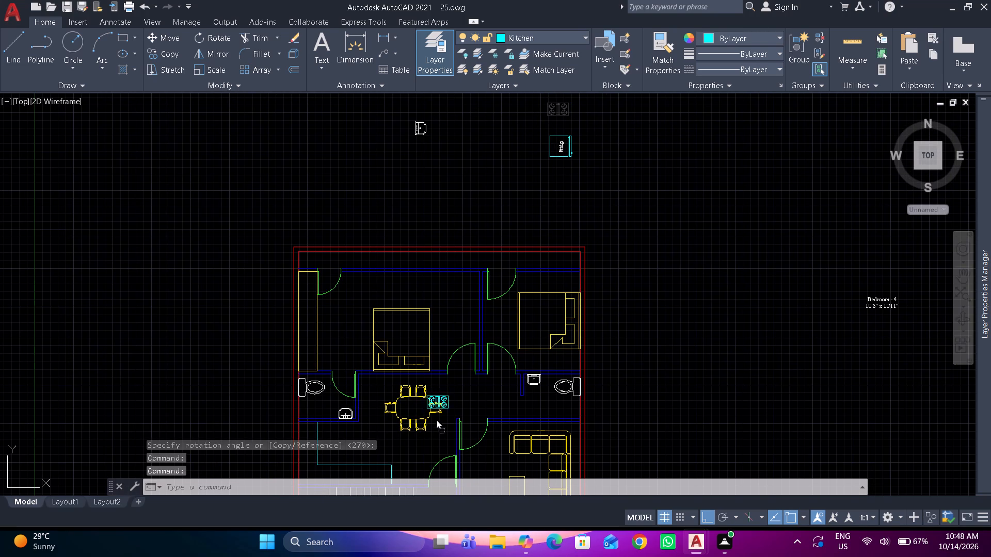
left_click_drag(436, 419, 371, 445)
right_click_drag(371, 445, 376, 425)
middle_click_drag(383, 388, 457, 186)
key("Escape")
Move the four-burner stove block onto the kitchen counter, between the horizontal counter line and the stair-side wall.
middle_click_drag(371, 343, 440, 147)
scroll(431, 252, "up", 2)
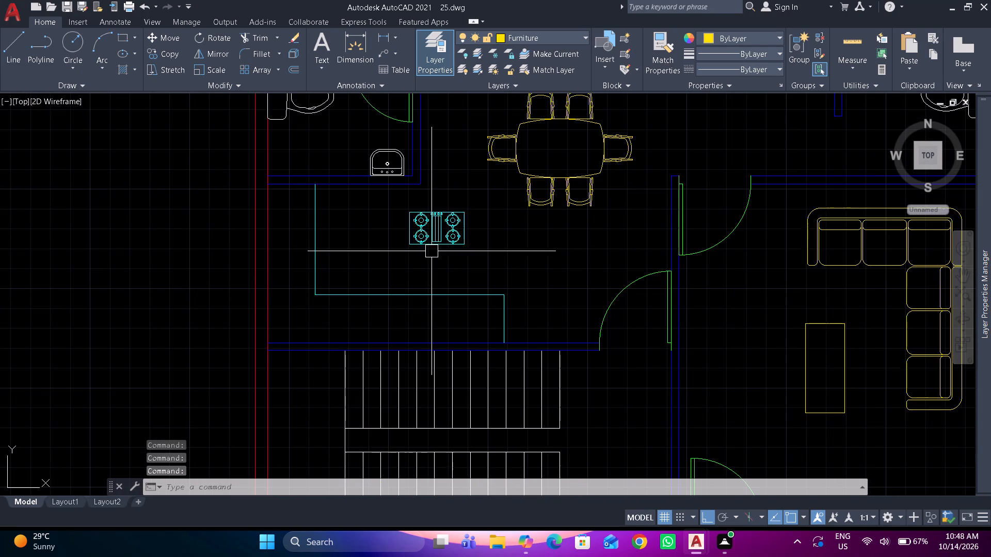
left_click(439, 218)
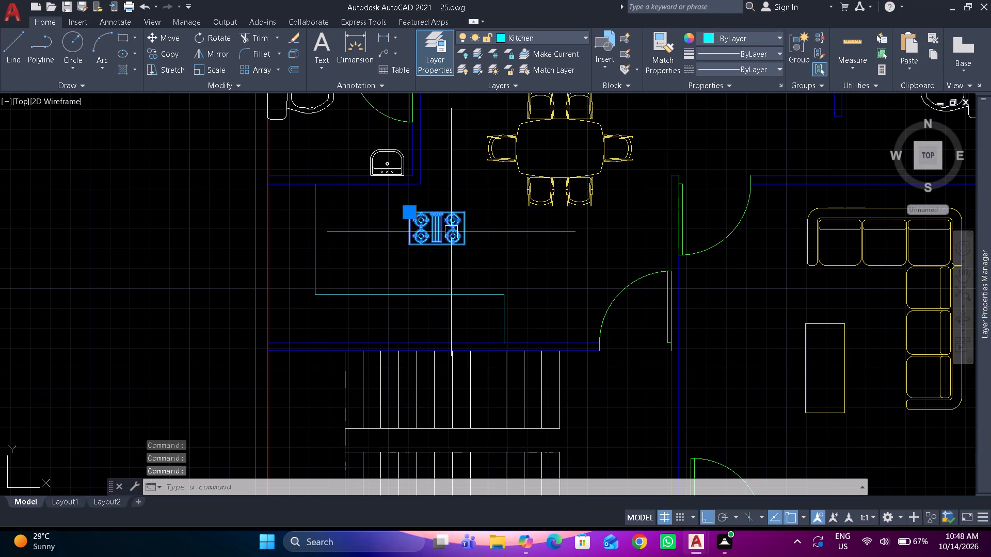
left_click_drag(455, 235, 431, 326)
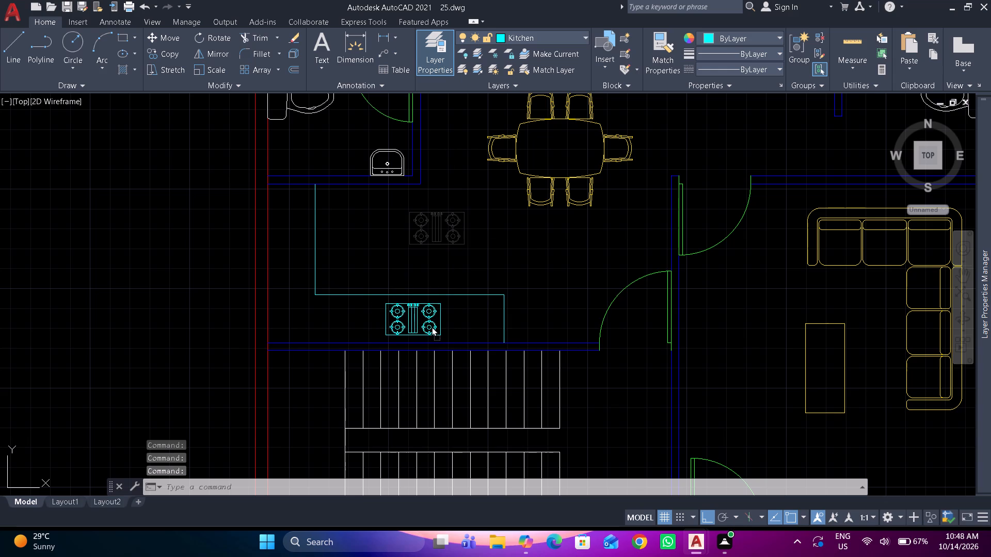
left_click_drag(431, 326, 430, 326)
Rotate the fridge block and its label above the plan by 90° so the fridge door faces the upper edge.
scroll(453, 271, "down", 2)
middle_click_drag(397, 362, 377, 392)
scroll(385, 362, "down", 1)
scroll(522, 138, "up", 2)
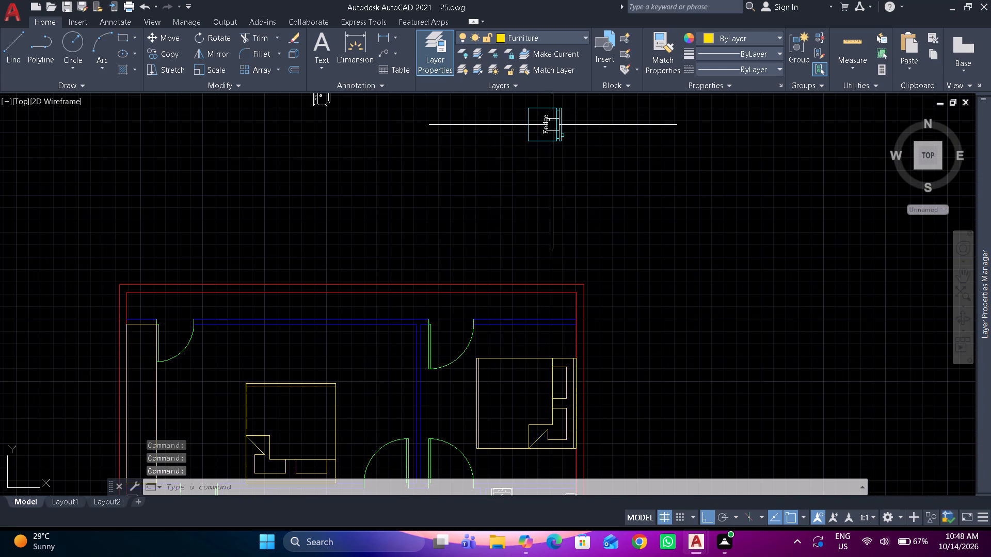
left_click_drag(582, 119, 509, 112)
left_click(490, 112)
key("r")
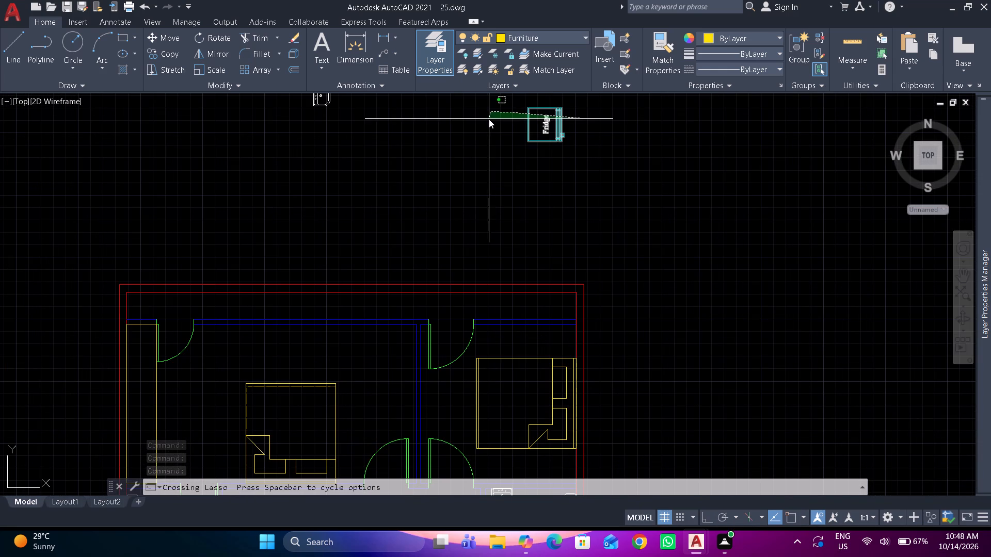
key("o")
key("space")
scroll(546, 124, "up", 2)
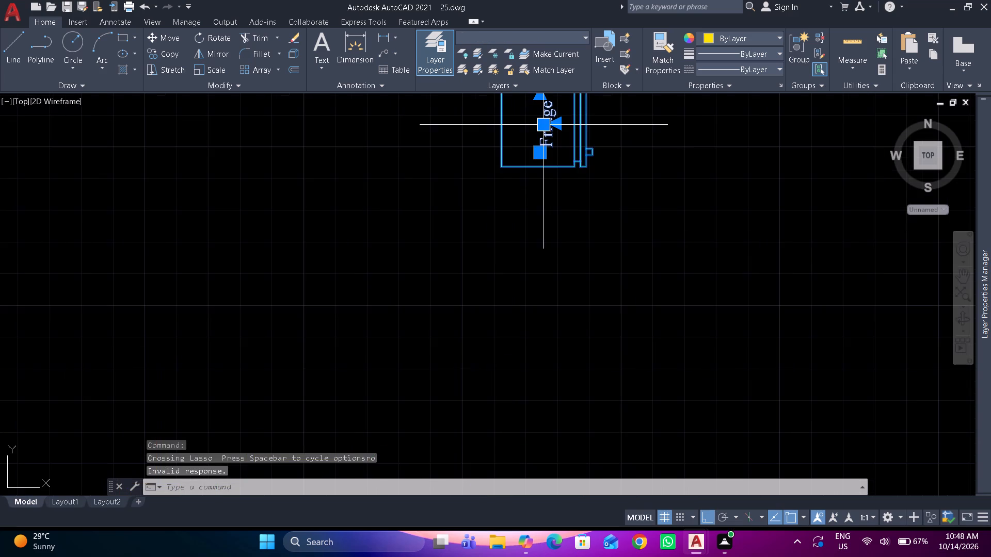
middle_click_drag(546, 127, 525, 224)
key("r")
type("o")
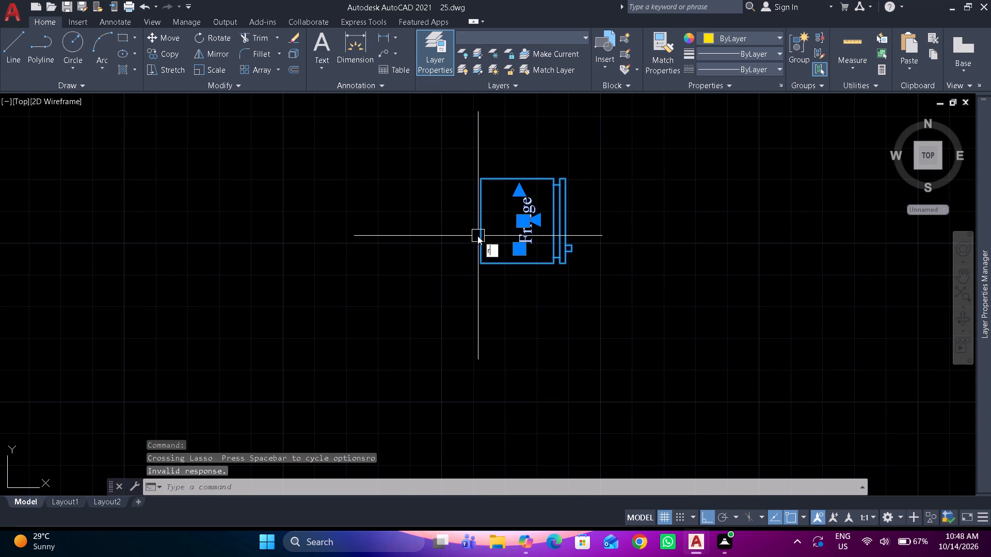
key("space")
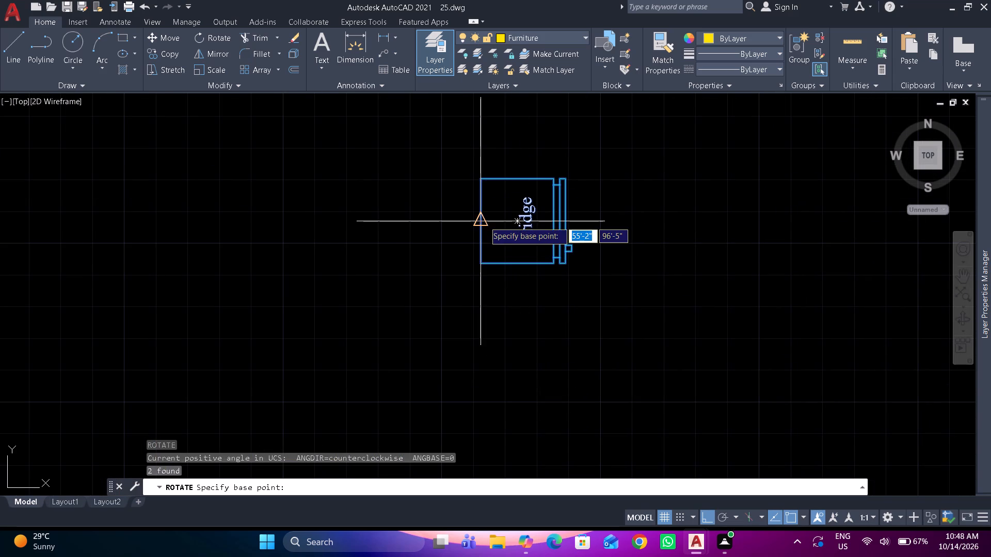
left_click(484, 221)
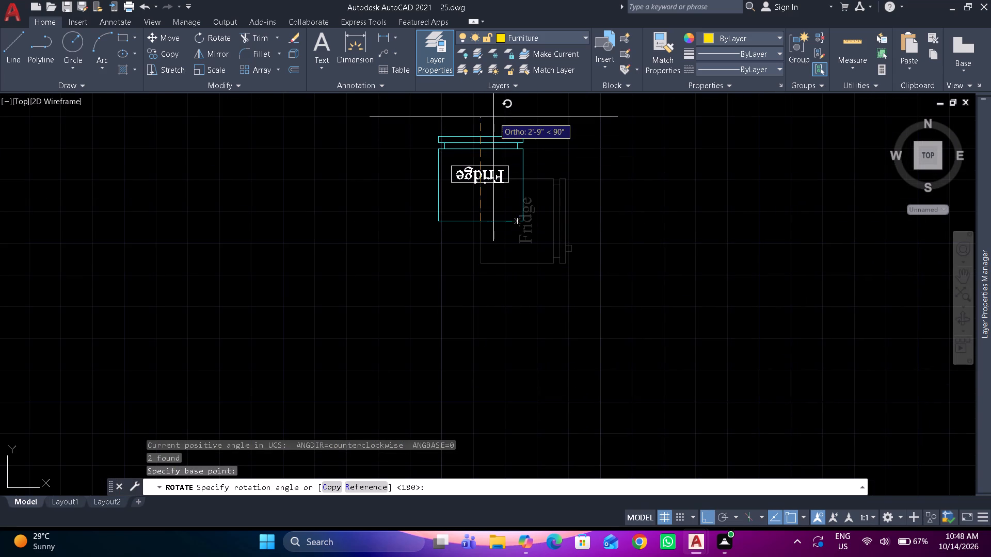
left_click(493, 116)
Move the rotated fridge block and its label from above the plan into the kitchen, near the counter's open end.
left_click_drag(542, 226, 515, 208)
left_click(419, 148)
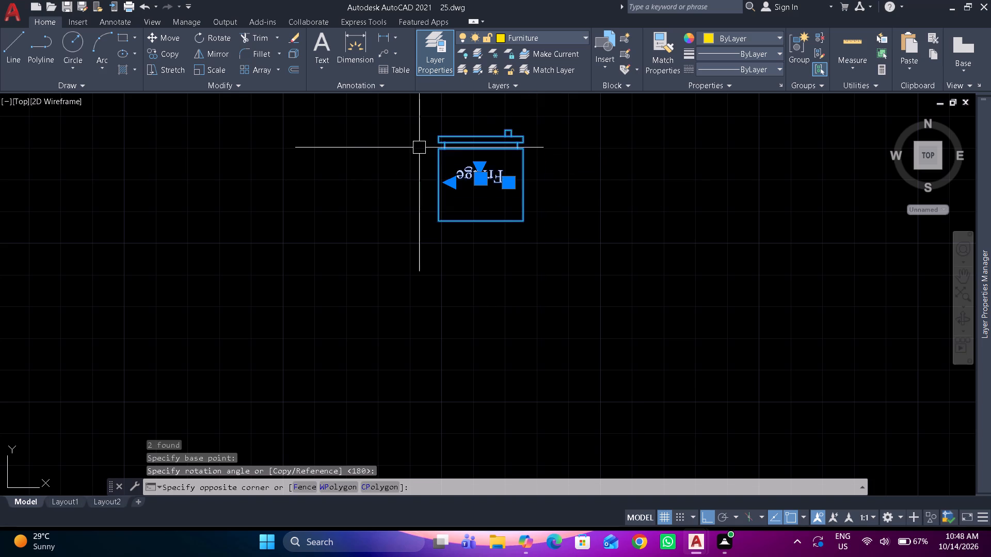
scroll(419, 149, "down", 2)
scroll(445, 182, "down", 1)
middle_click_drag(448, 185, 490, 118)
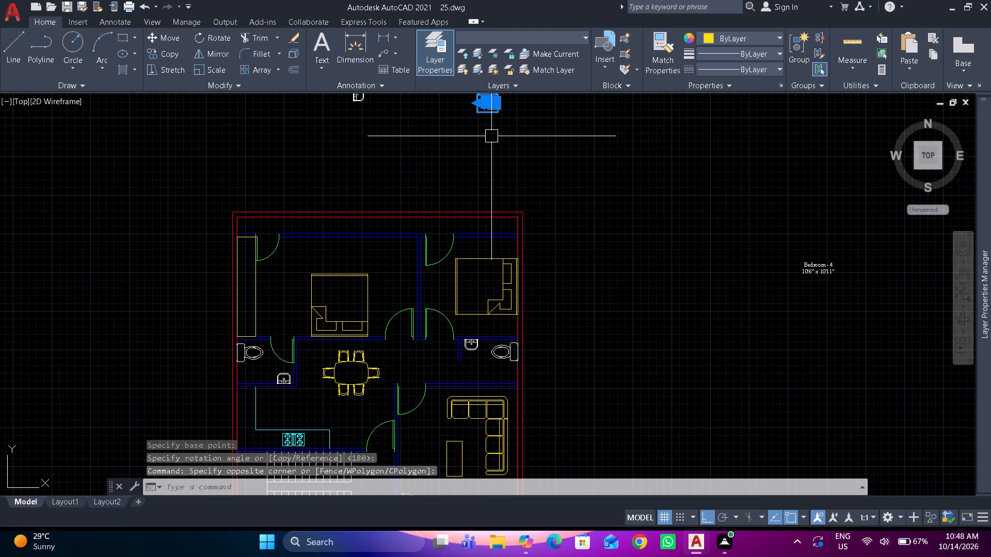
left_click_drag(489, 114, 440, 286)
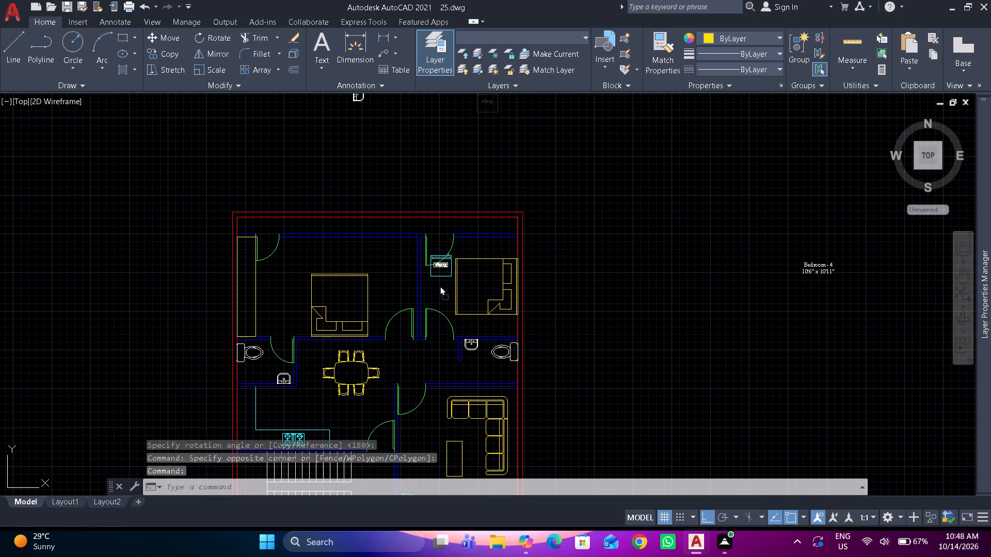
left_click_drag(440, 286, 348, 431)
Reposition the fridge and its label just beyond the counter's end, against the wall next to the stairs.
middle_click_drag(349, 405, 412, 252)
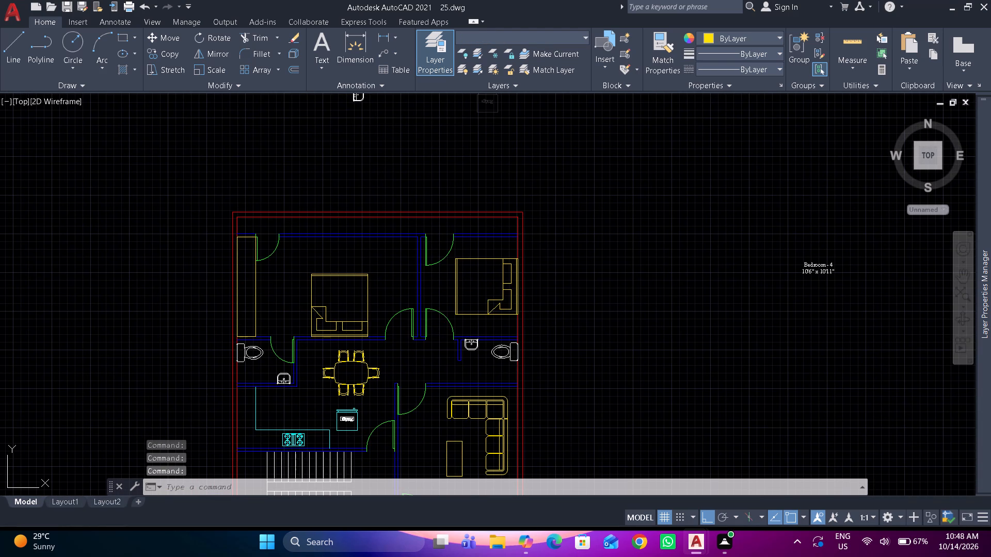
scroll(386, 338, "up", 1)
scroll(428, 199, "up", 1)
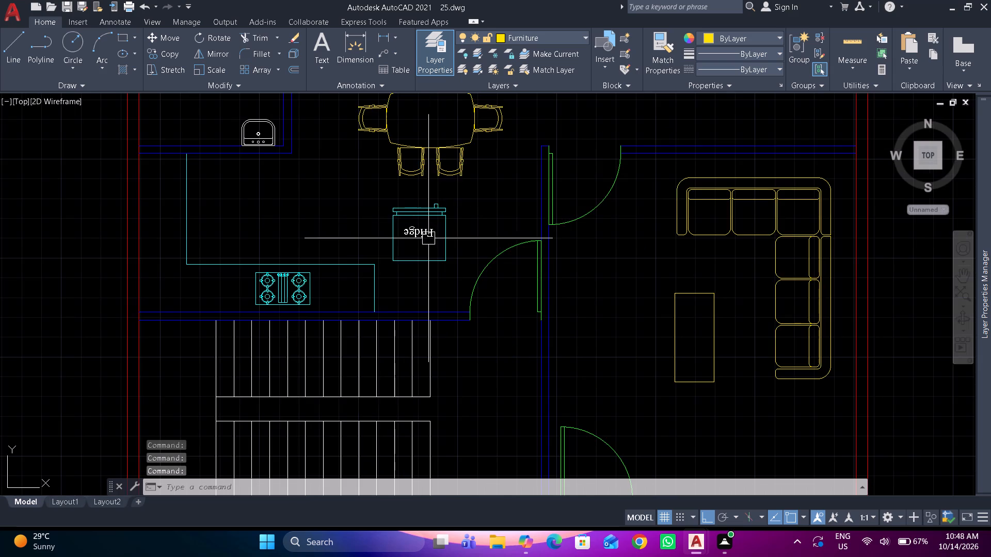
scroll(430, 269, "up", 1)
left_click_drag(430, 272, 417, 225)
left_click(410, 203)
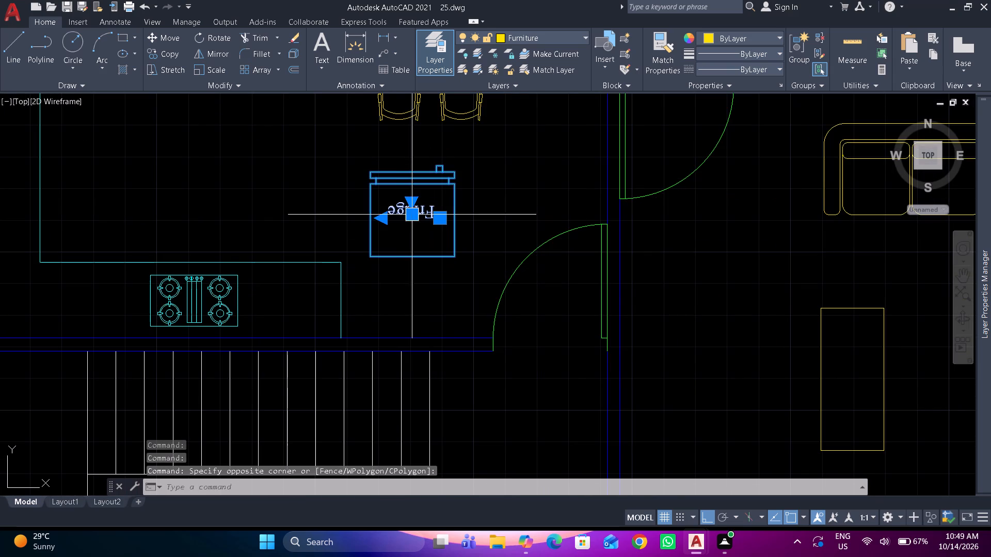
left_click_drag(406, 256, 390, 332)
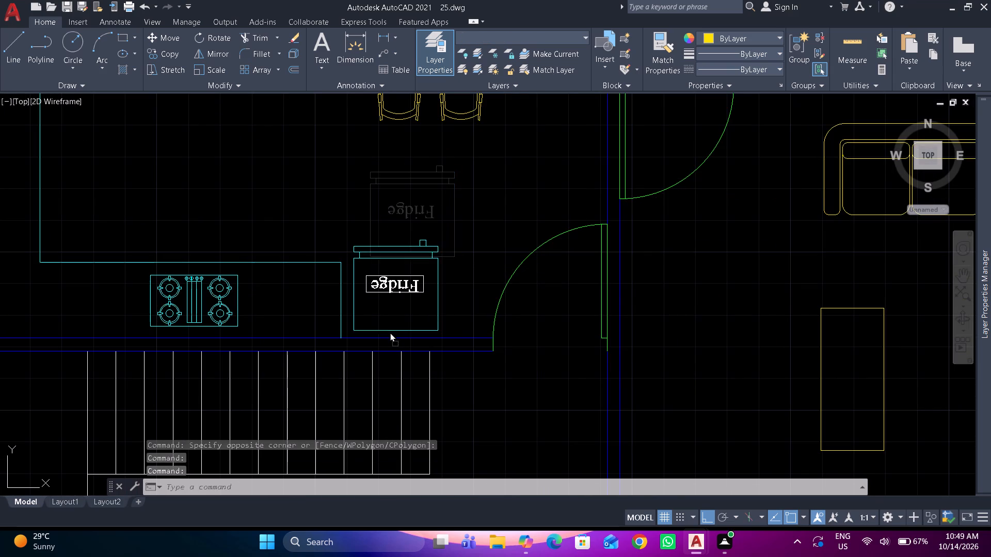
left_click_drag(390, 332, 389, 330)
Erase the spare toilet, washbasin and cyan kitchen blocks left above the floor plan.
scroll(411, 271, "down", 4)
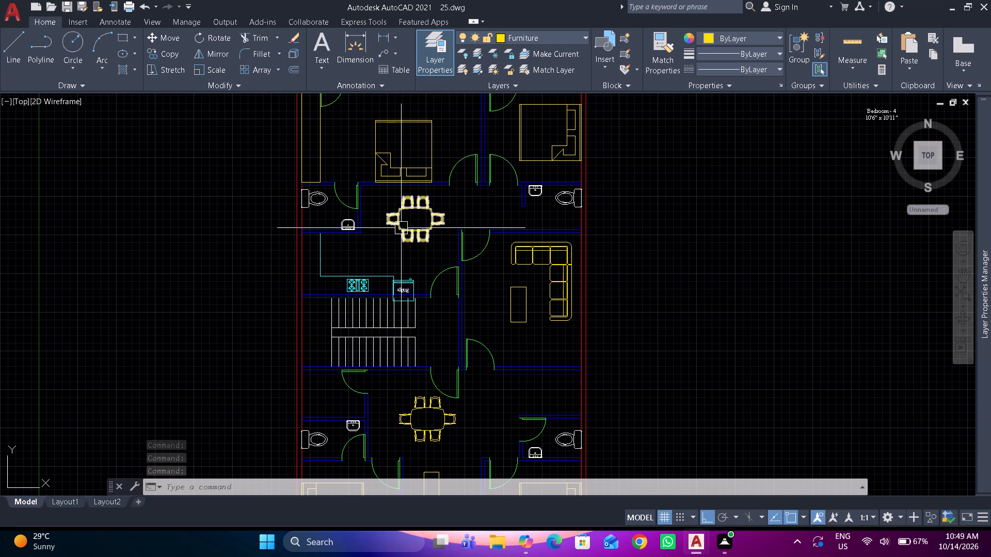
scroll(397, 241, "down", 2)
middle_click_drag(397, 241, 396, 301)
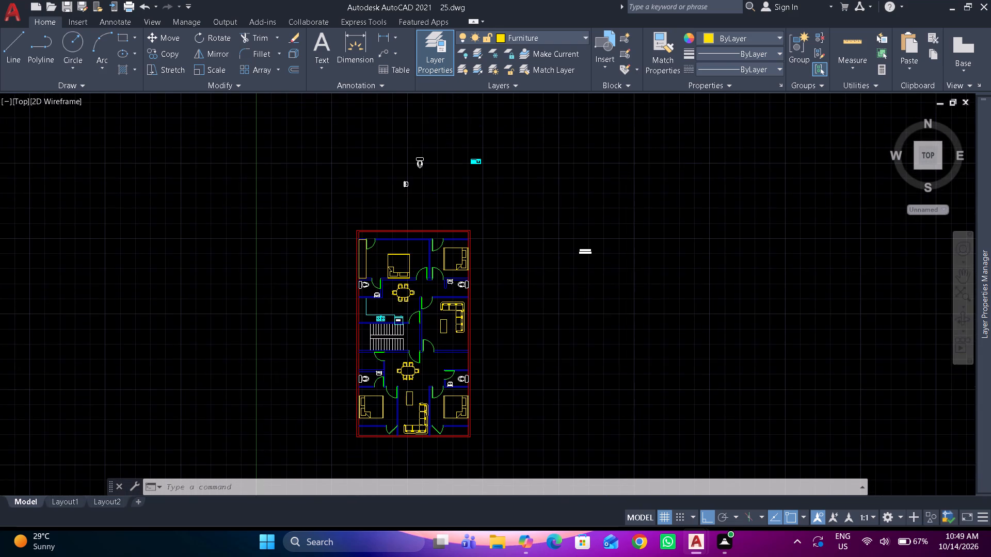
scroll(399, 197, "up", 1)
left_click_drag(552, 203, 526, 182)
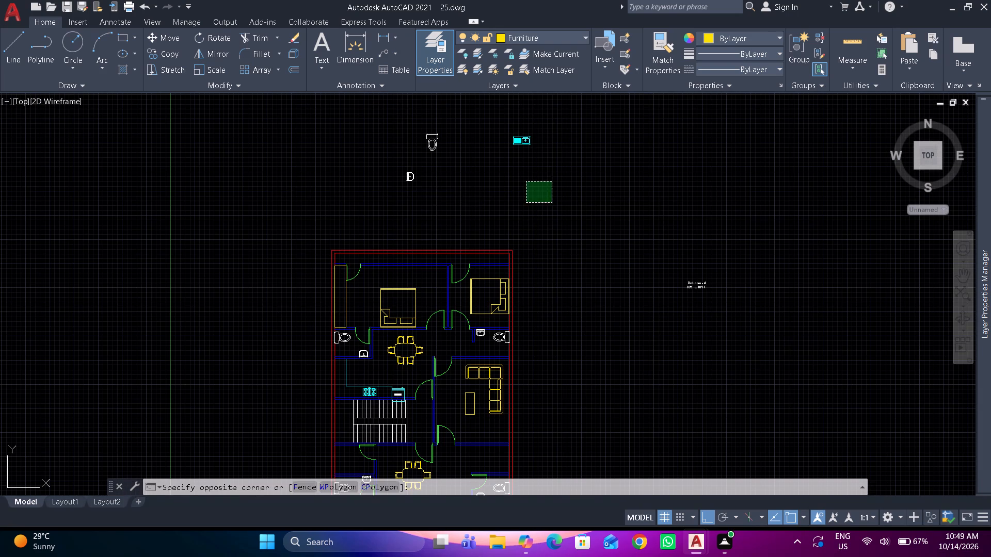
left_click(383, 113)
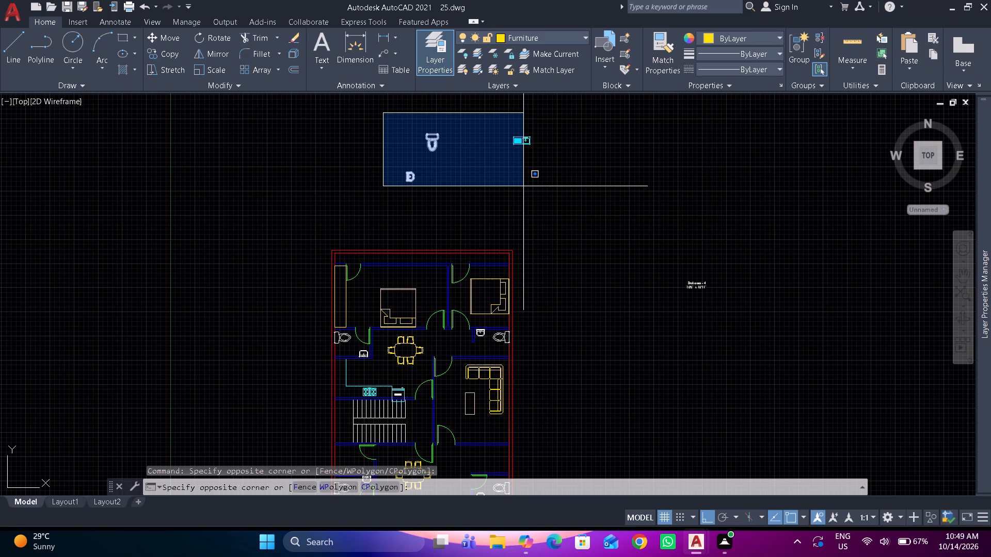
left_click(555, 201)
type("e")
key("space")
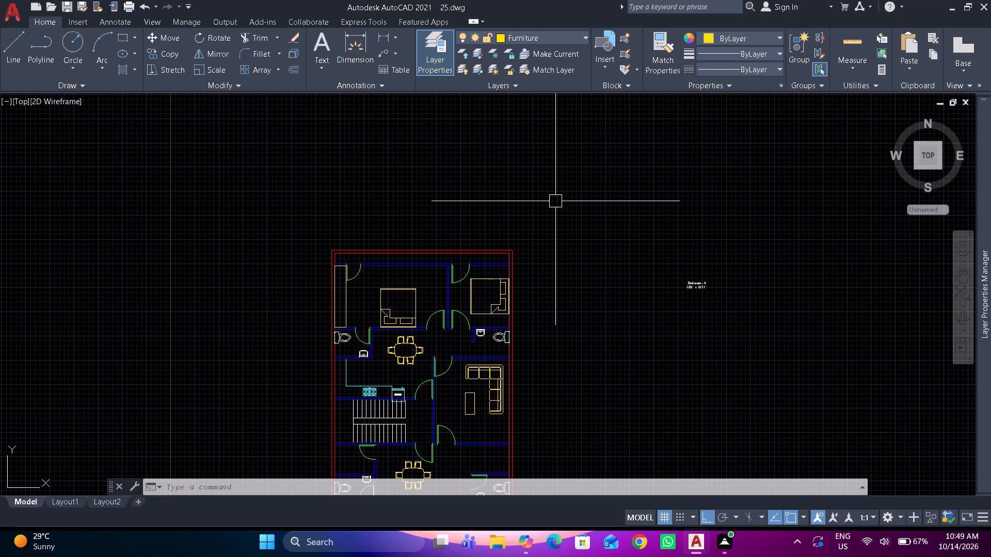
Move the Bedroom - 4 text label from outside the plan into the large upper bedroom, just above its bed.
type("z e")
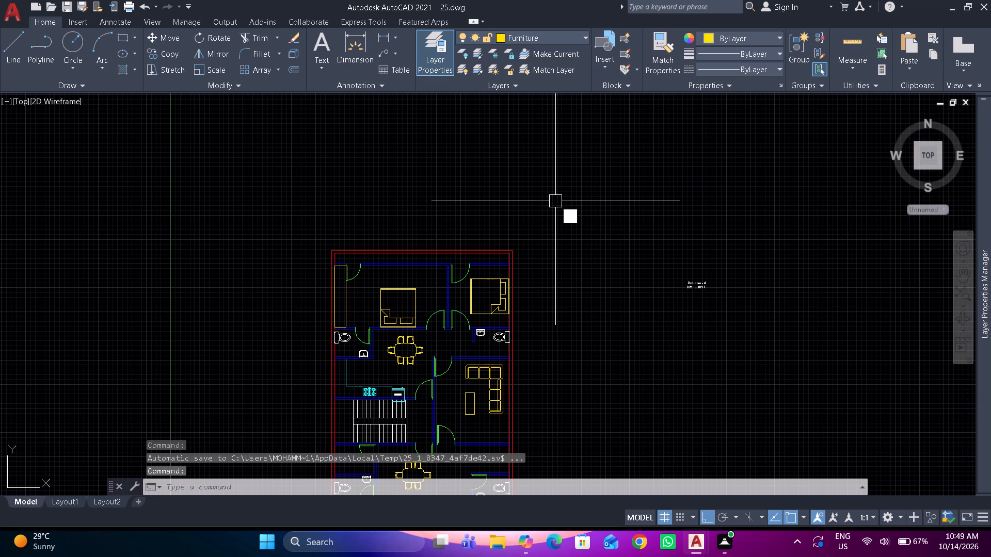
key("space")
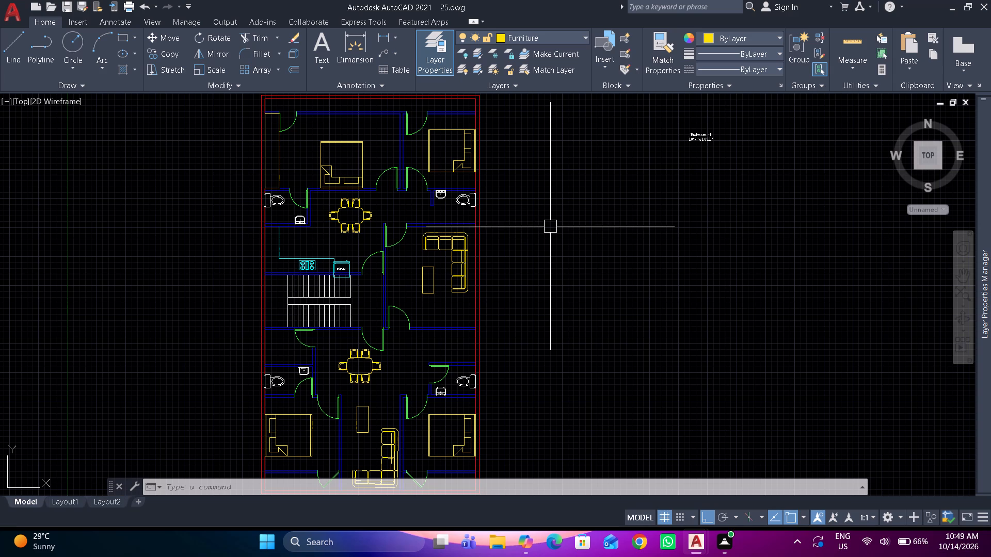
middle_click_drag(551, 232, 554, 258)
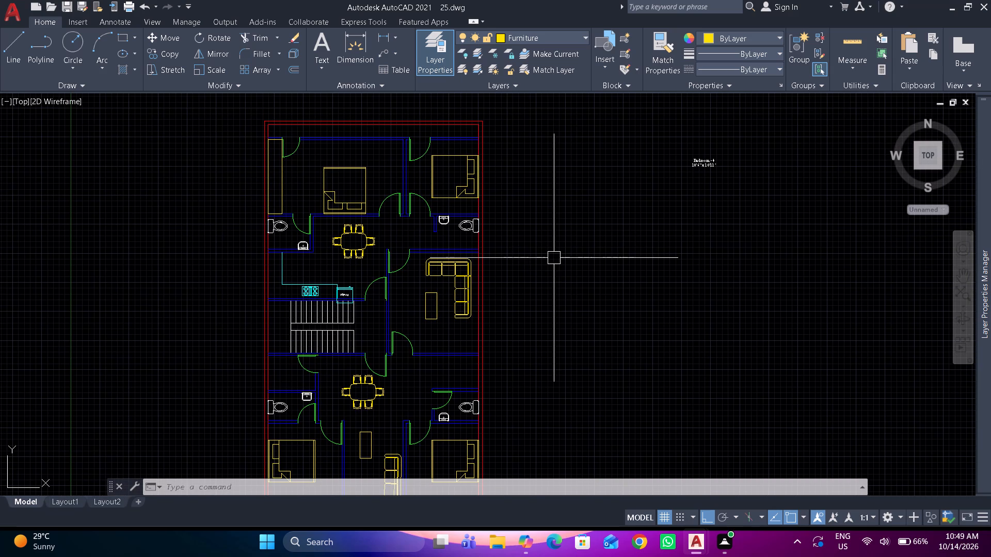
middle_click_drag(548, 254, 547, 277)
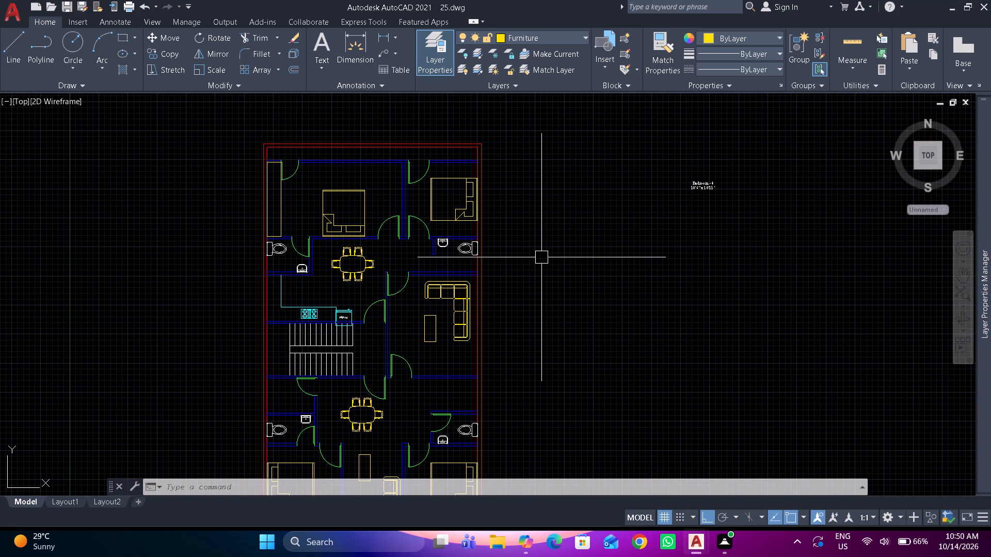
scroll(708, 185, "up", 2)
left_click(708, 185)
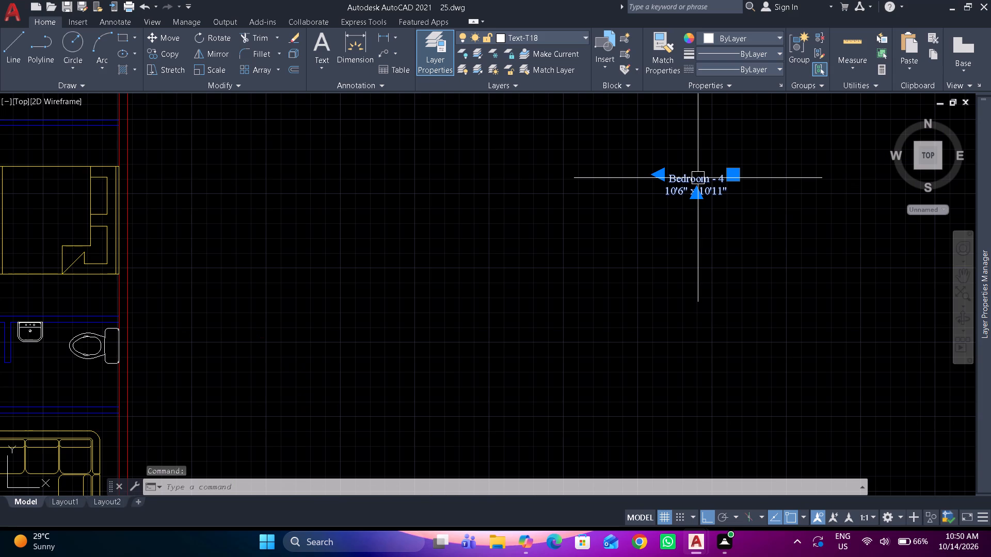
scroll(624, 207, "down", 1)
middle_click_drag(624, 217, 673, 251)
scroll(711, 232, "up", 1)
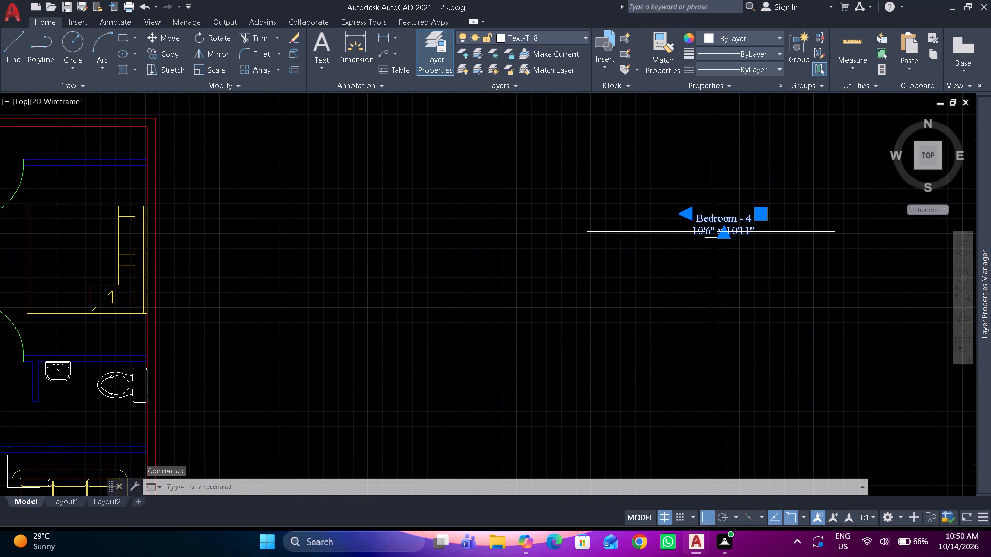
scroll(685, 245, "down", 1)
middle_click_drag(684, 245, 757, 232)
left_click_drag(778, 214, 526, 245)
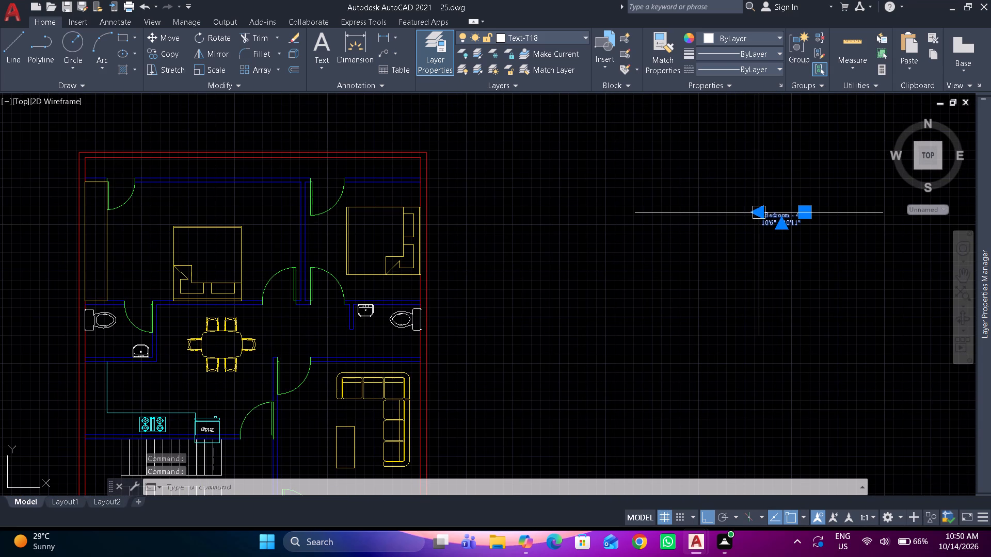
left_click_drag(526, 245, 201, 193)
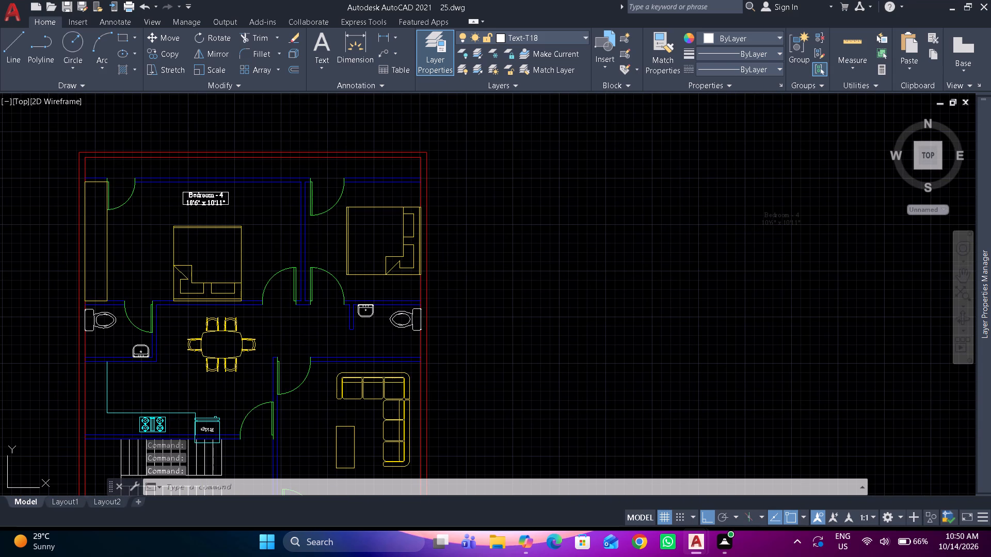
Replace the large upper bedroom's label text with Master Bedroom, centre-aligned, and start a new line below it.
scroll(201, 193, "up", 3)
double_click(201, 194)
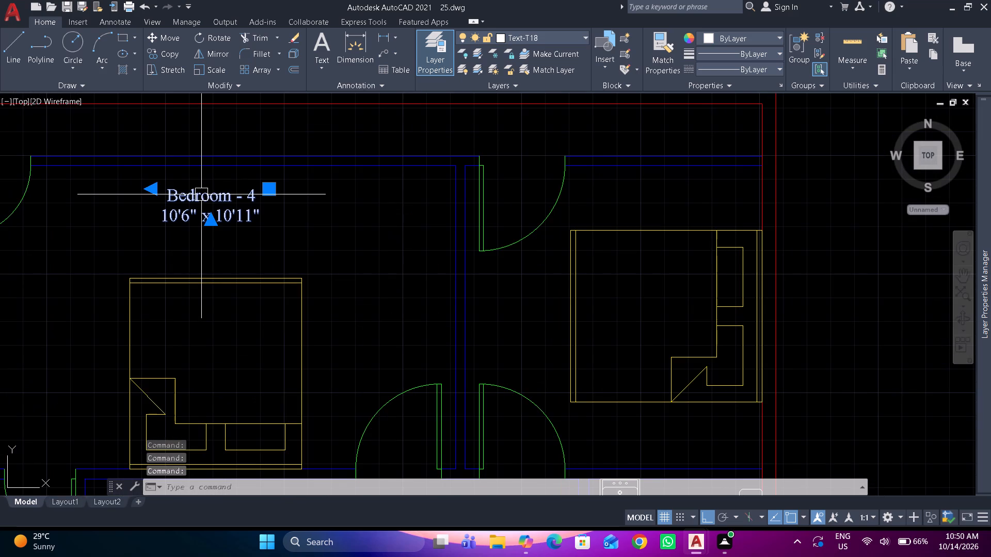
key("ctrl+a")
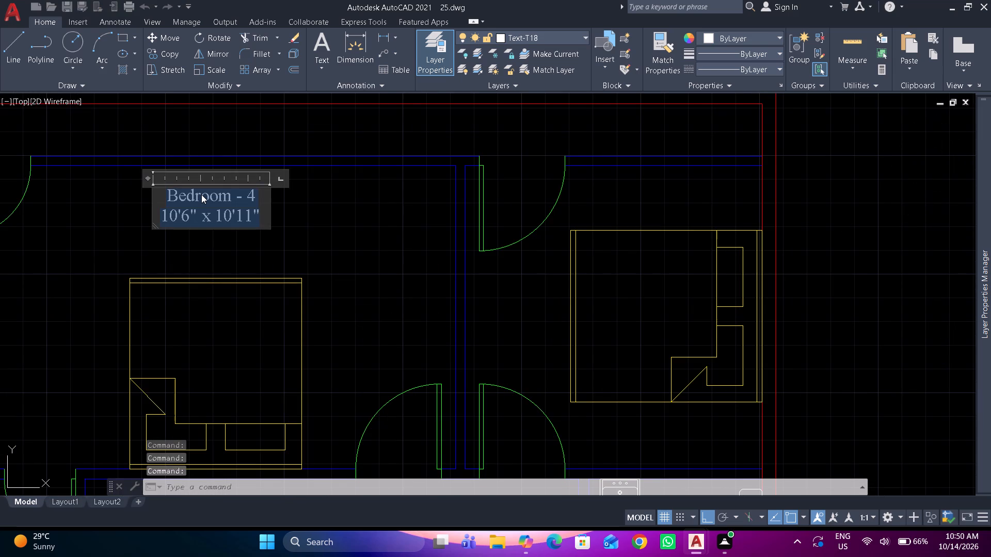
type("Master")
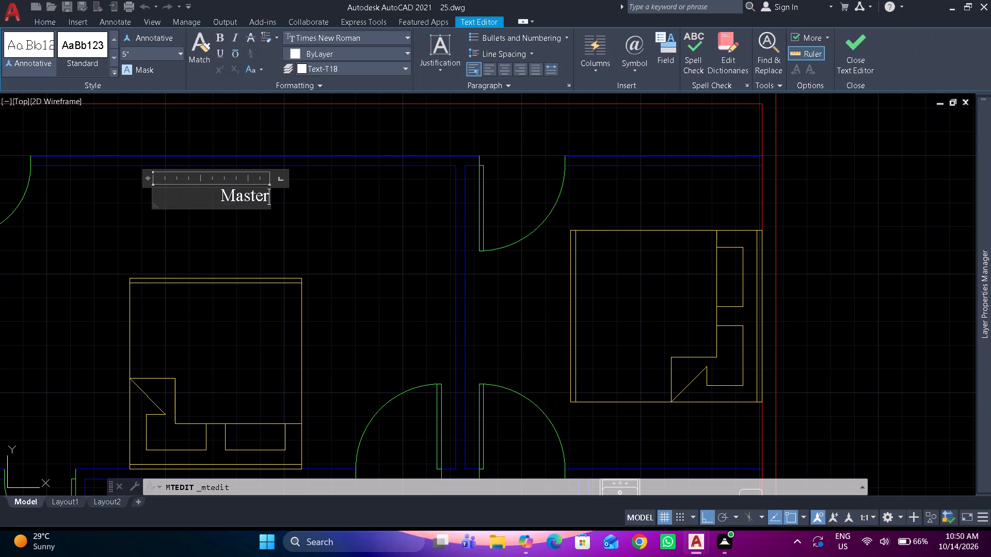
key("ctrl+a")
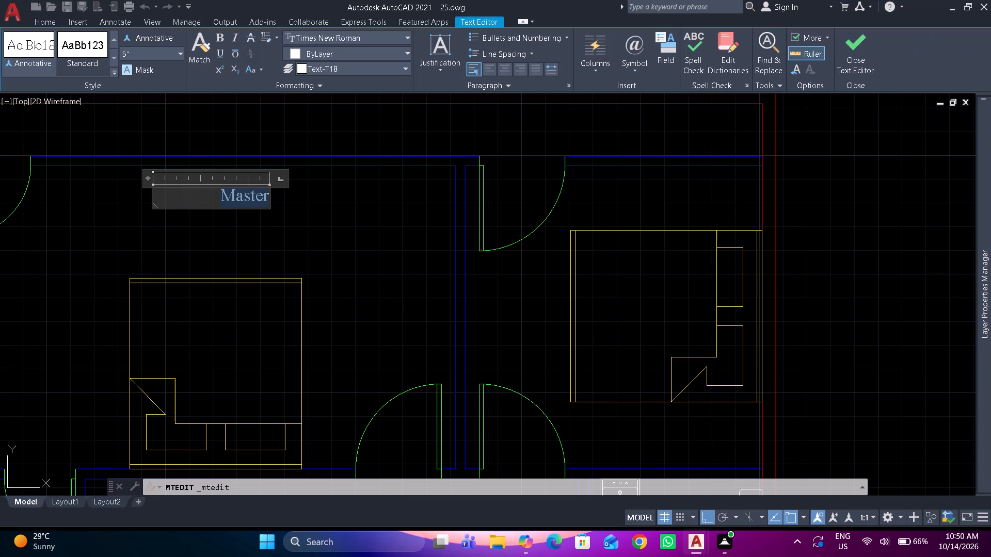
left_click(504, 72)
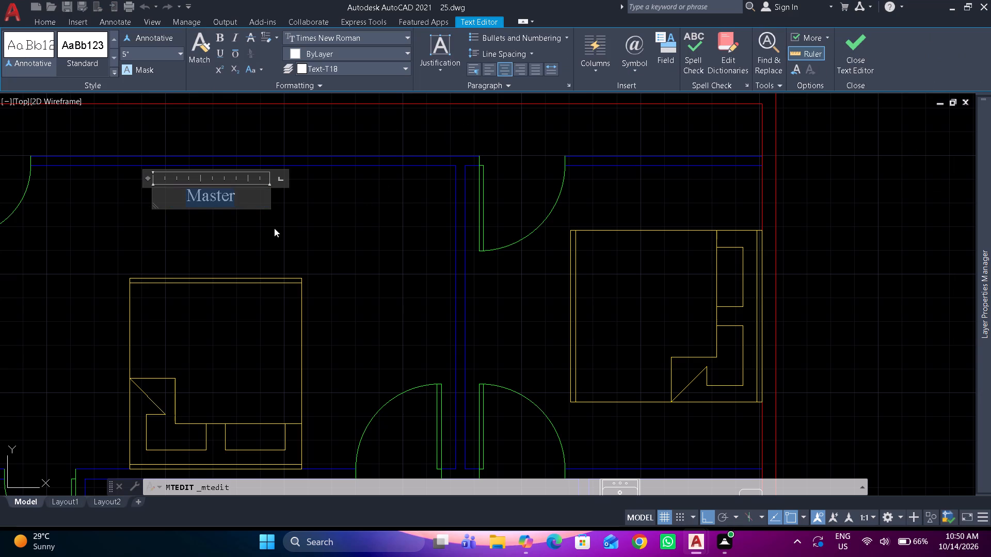
left_click(244, 201)
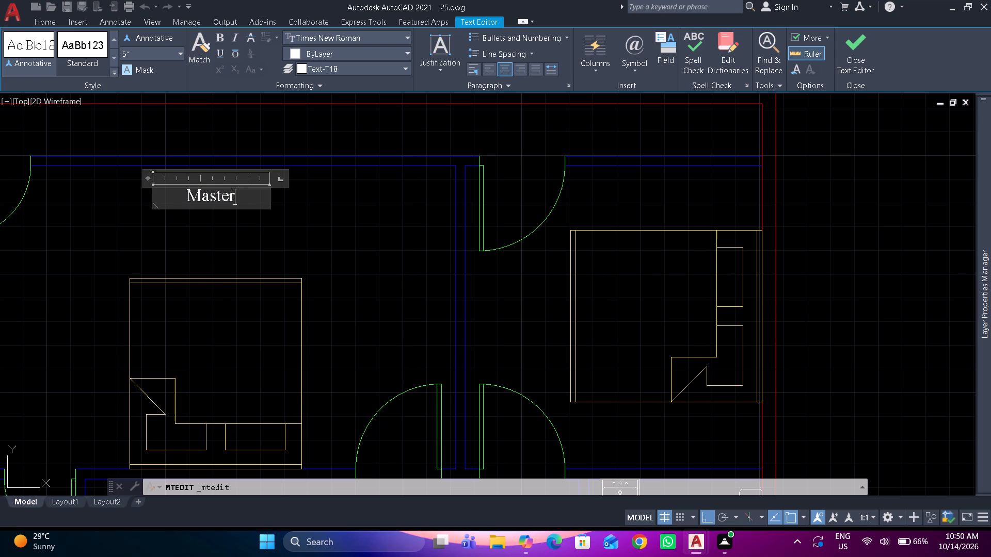
key("b")
key("BackSpace")
key("space")
type("Bed")
type("room")
key("Return")
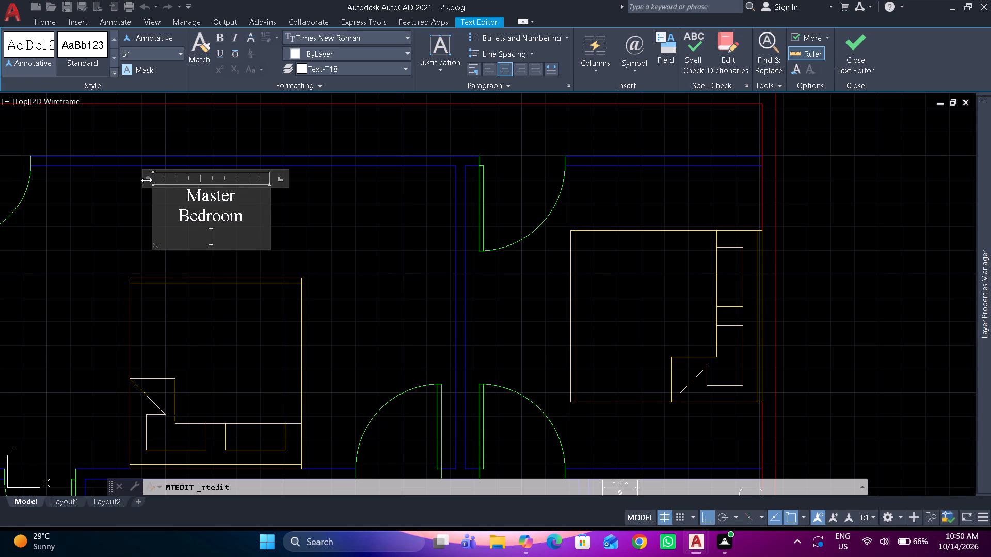
Add the room size 19'6" x 10'8" under the Master Bedroom name and finish editing the label.
type("16")
key("BackSpace")
type("9'6\"")
key("space")
type("x")
key("space")
type("10'")
type("8\"")
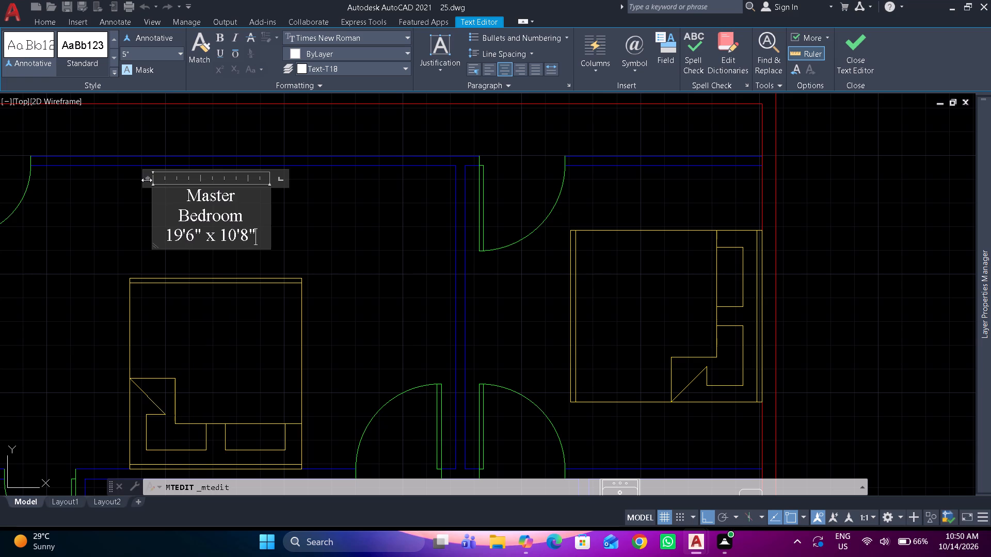
left_click(303, 228)
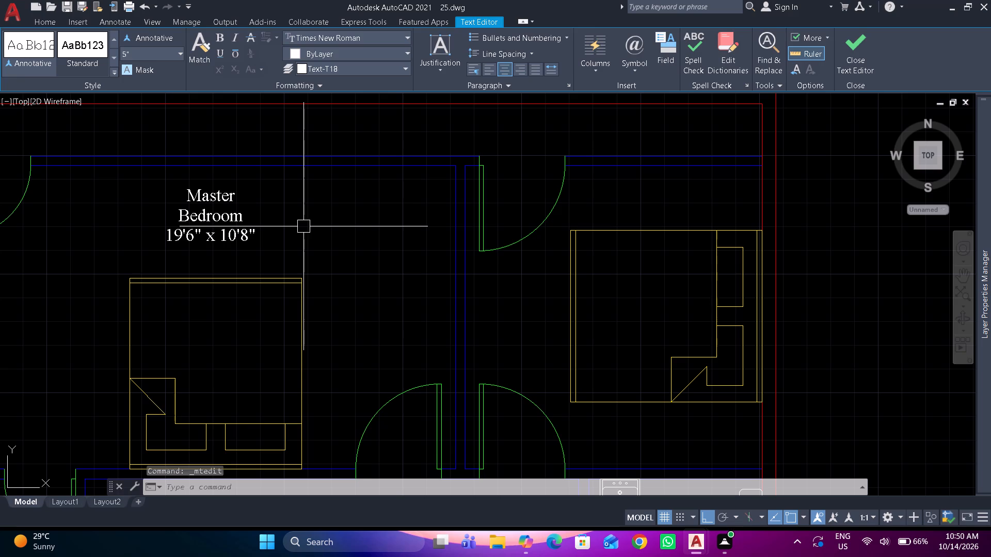
Copy the Master Bedroom label onto the bed in the smaller upper bedroom, with ortho off.
left_click(232, 212)
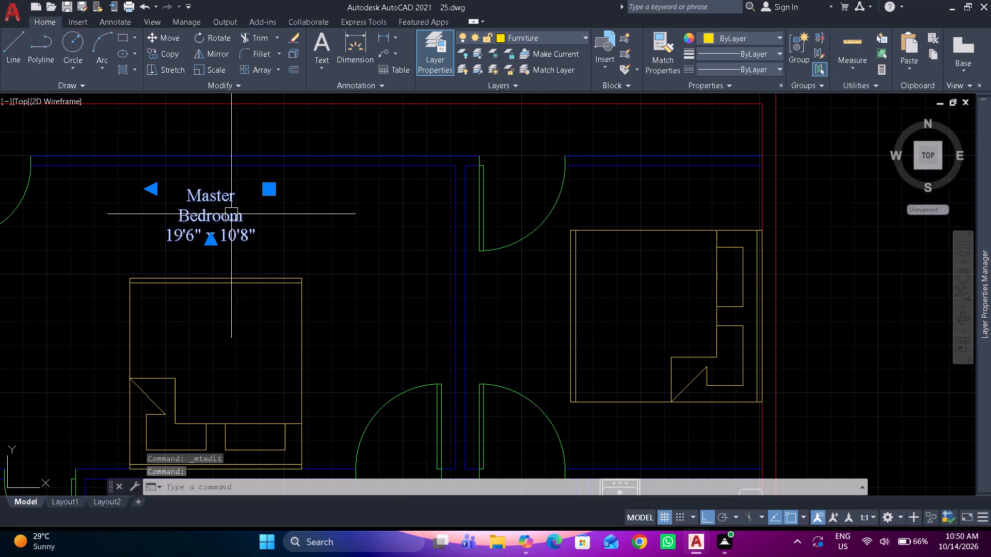
type("co")
key("space")
left_click(245, 226)
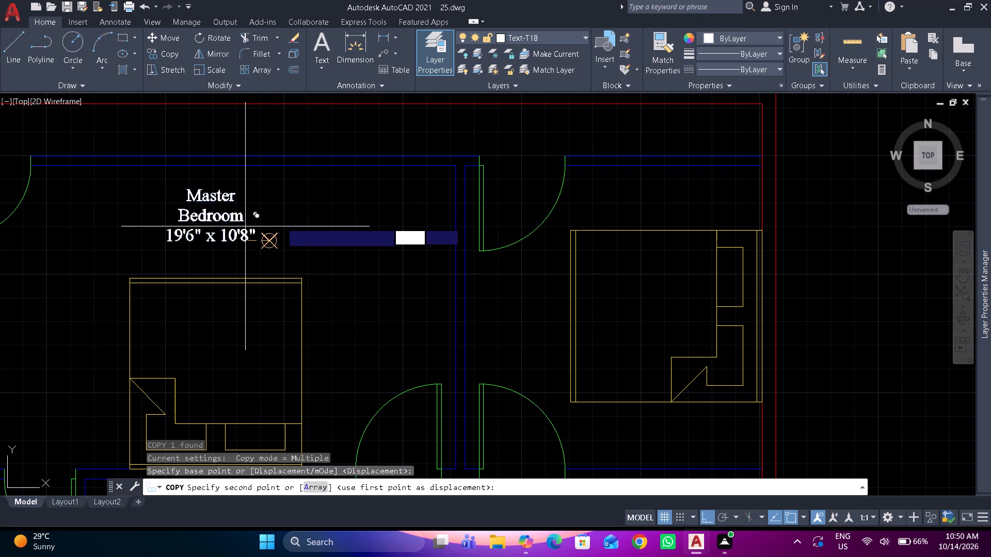
middle_click_drag(618, 311, 455, 270)
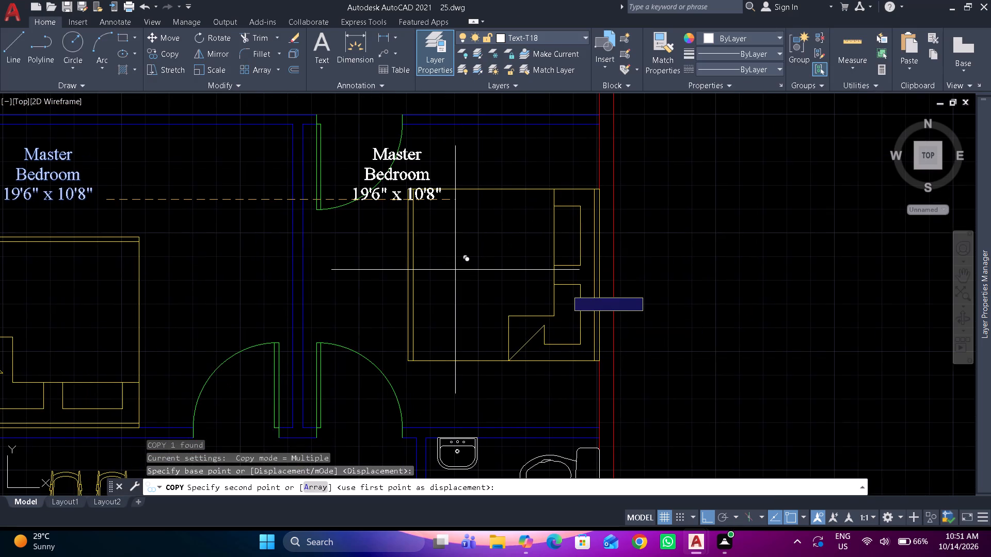
key("F8")
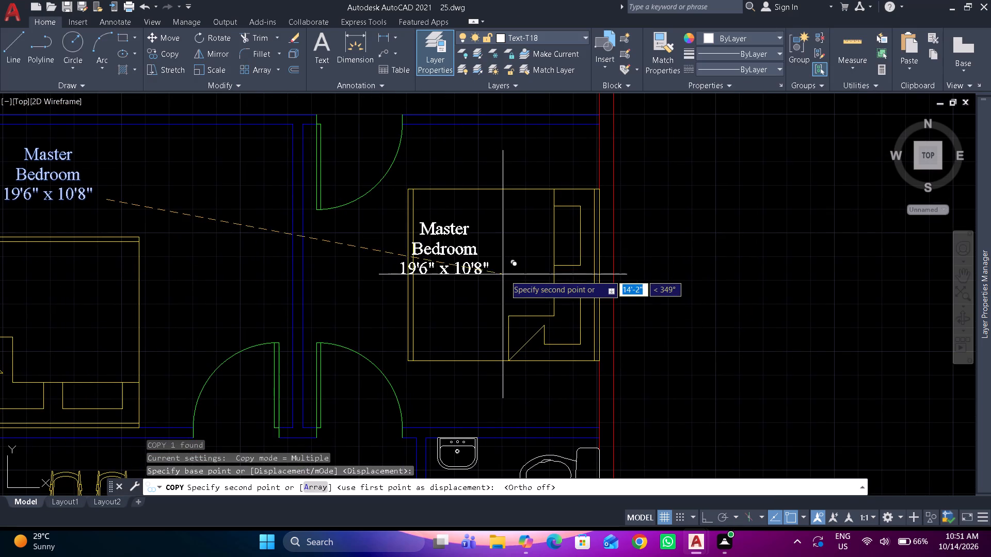
scroll(533, 273, "down", 2)
scroll(533, 273, "up", 2)
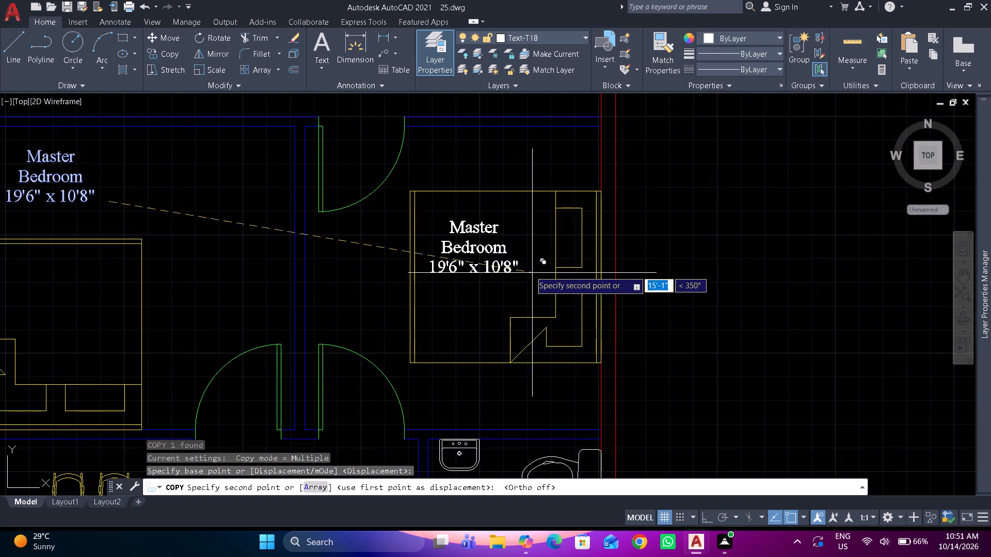
scroll(530, 271, "up", 1)
left_click(530, 271)
key("space")
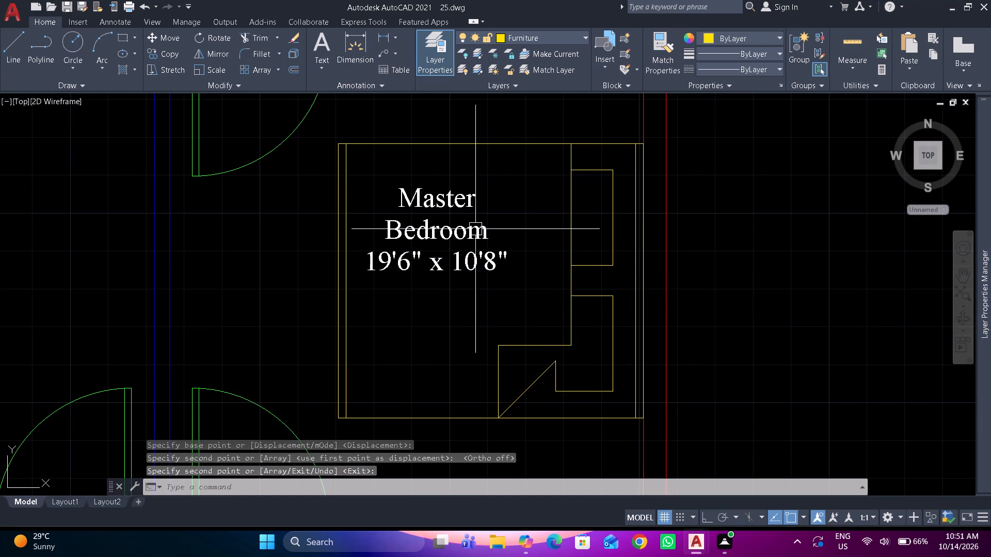
Change the copied label in the smaller bedroom to Bedroom with the size 10'5" x 10'8".
double_click(475, 228)
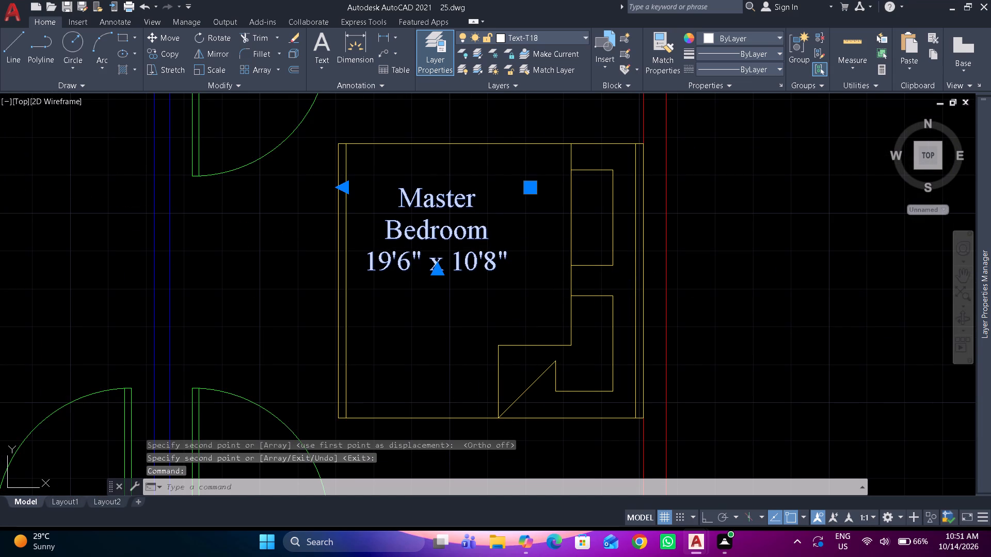
left_click_drag(481, 200, 403, 208)
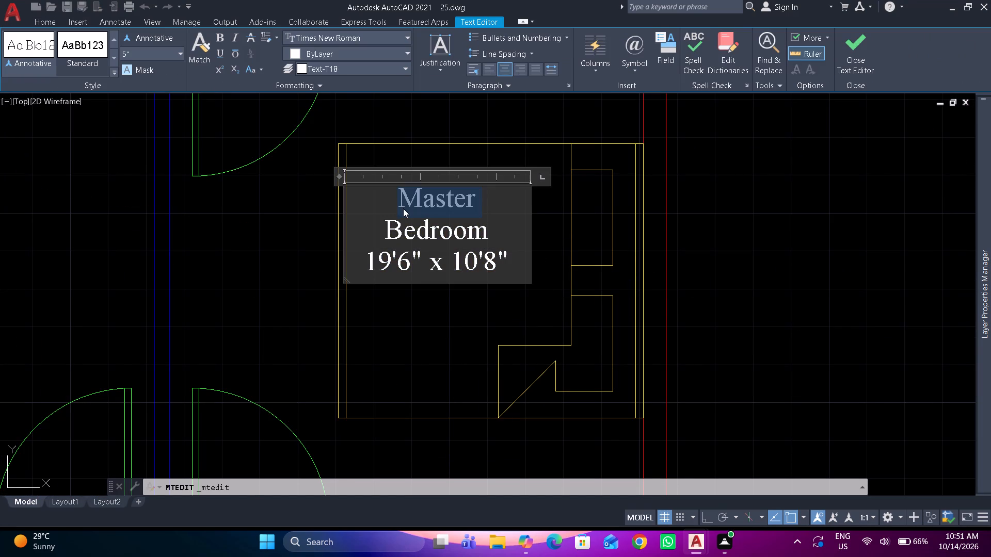
key("BackSpace")
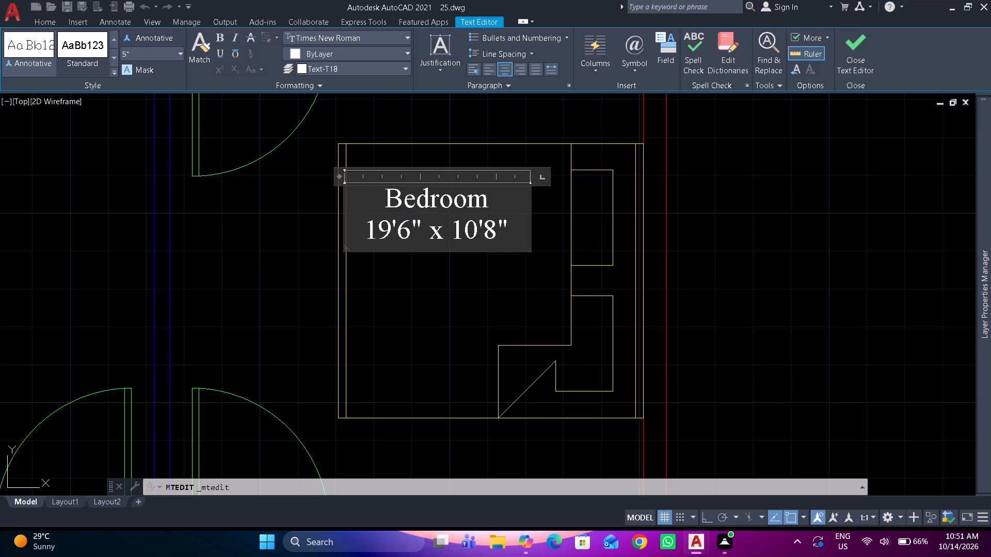
left_click_drag(514, 233, 363, 243)
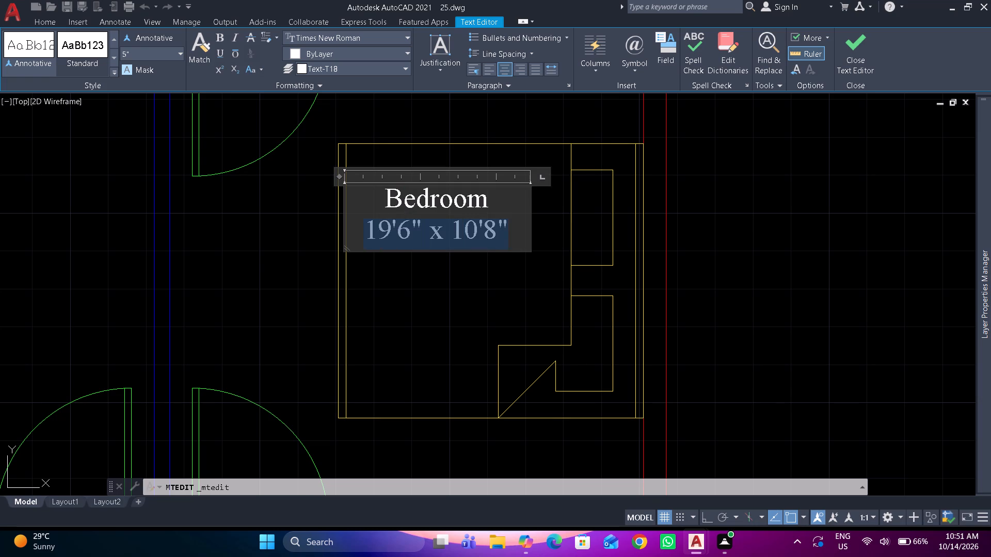
type("10'5\" x")
key("space")
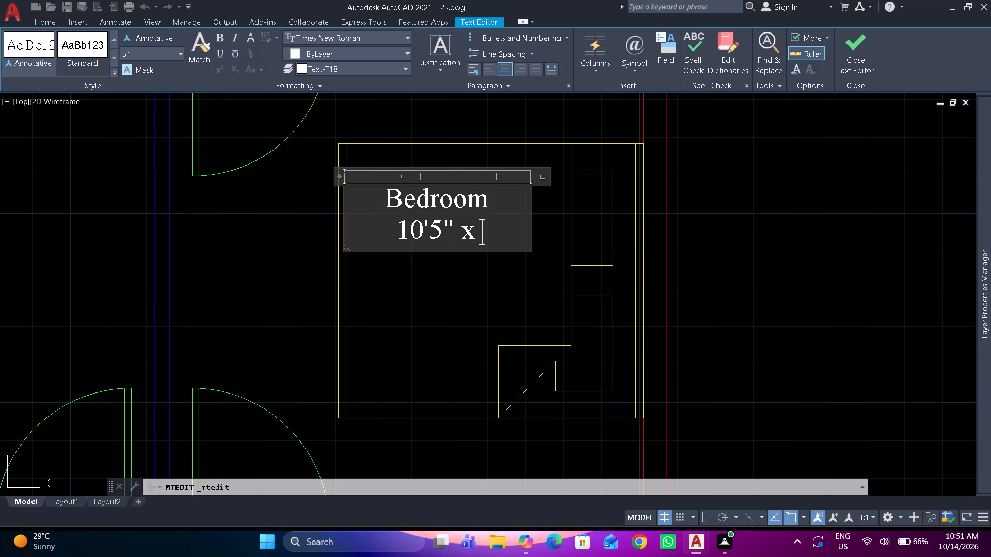
type("10'8\"")
left_click(381, 284)
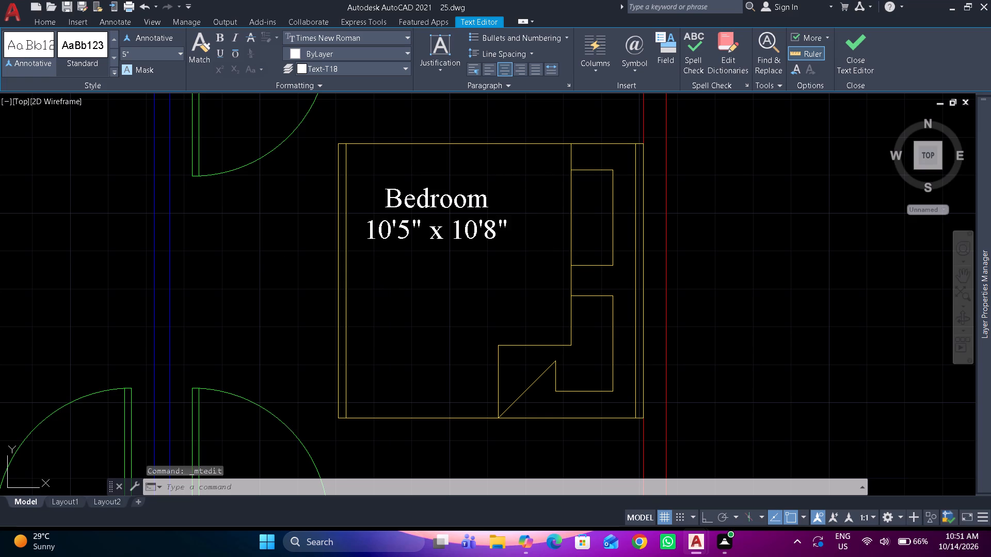
Copy the Bedroom label into the toilet directly below that bedroom, beneath the washbasin and toilet blocks.
left_click(432, 203)
type("co")
key("space")
left_click(442, 206)
scroll(442, 239, "down", 4)
middle_click_drag(442, 240, 440, 186)
scroll(444, 227, "up", 1)
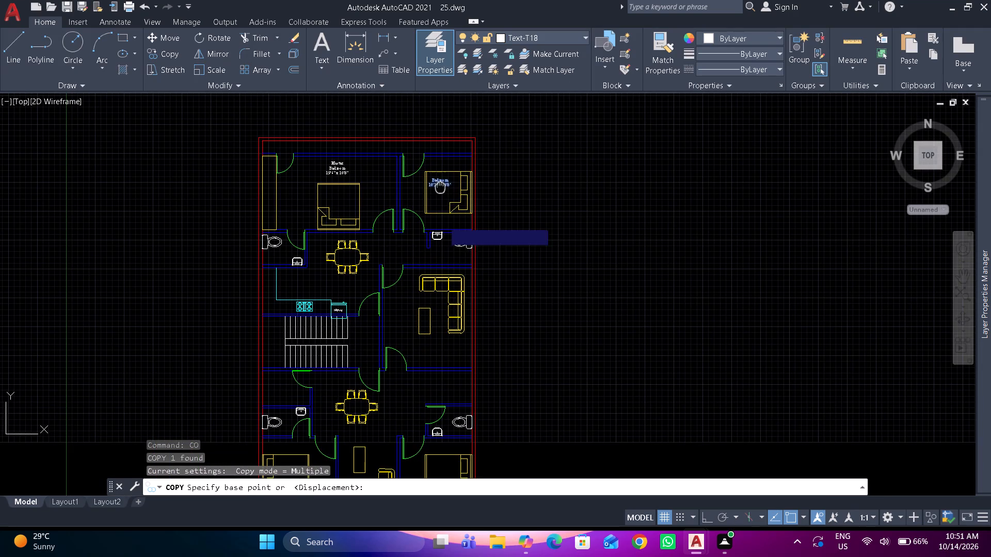
scroll(444, 228, "up", 4)
scroll(424, 337, "down", 4)
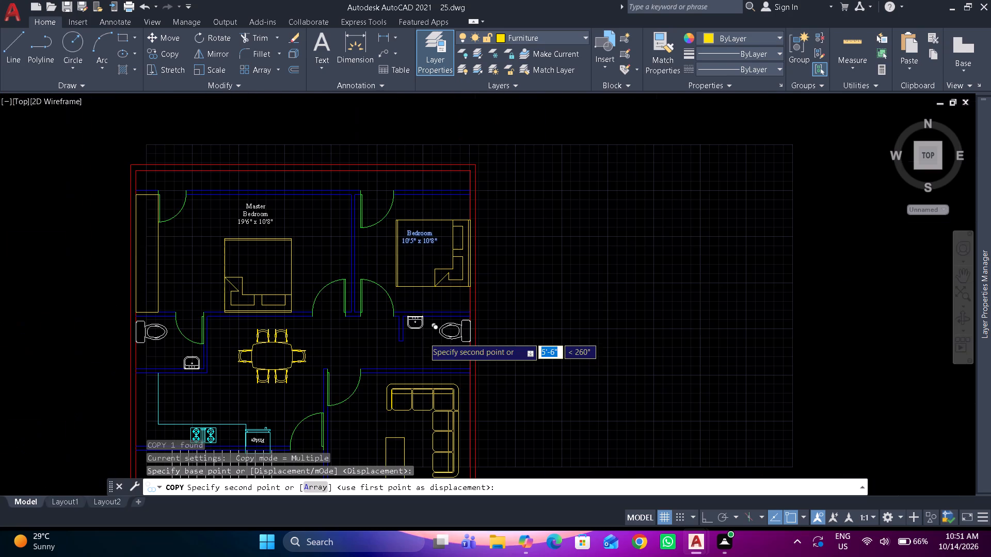
scroll(435, 384, "up", 3)
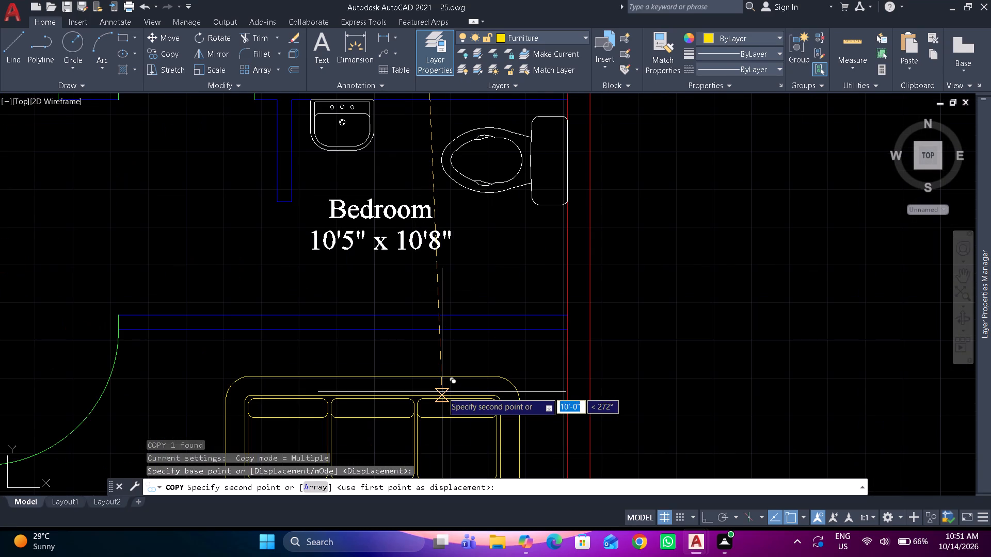
left_click(442, 394)
key("space")
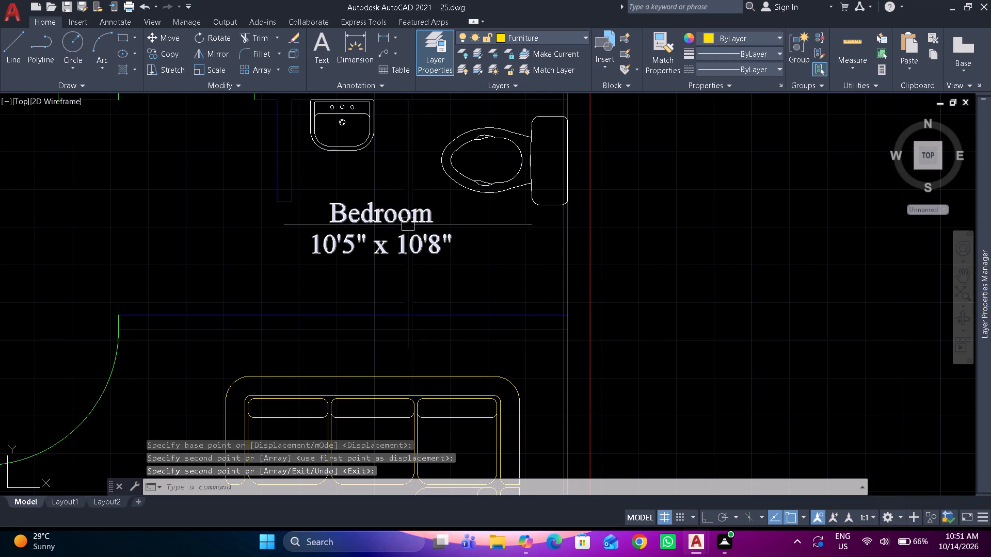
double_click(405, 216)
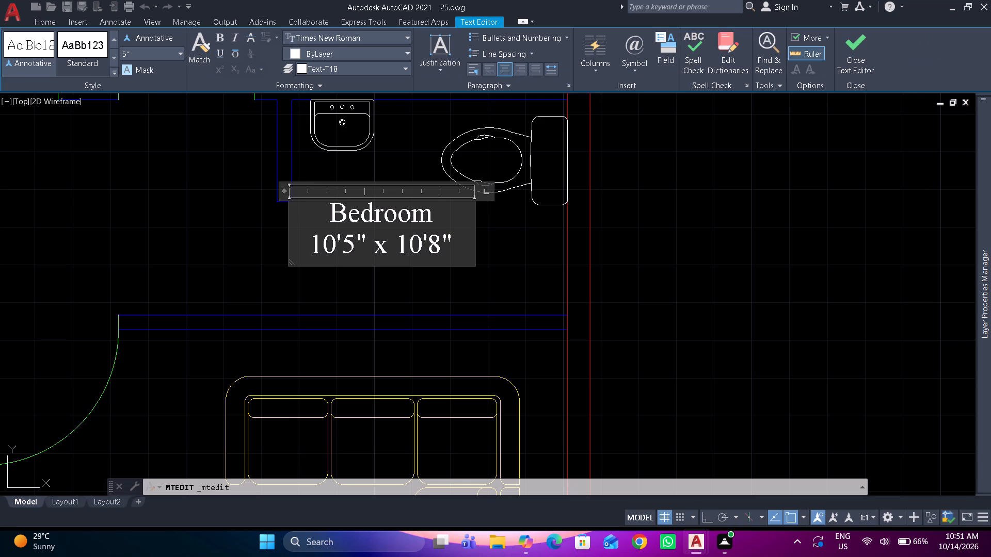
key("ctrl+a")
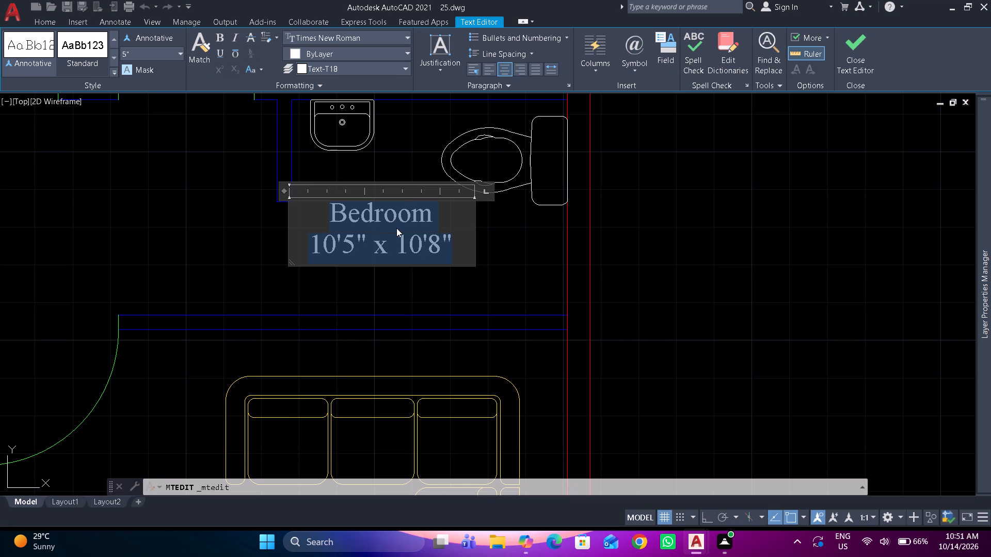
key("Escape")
Change the copied Bedroom label in the toilet below the smaller bedroom to Toilet with the size 6'1" x 4'9".
middle_click_drag(402, 138, 405, 185)
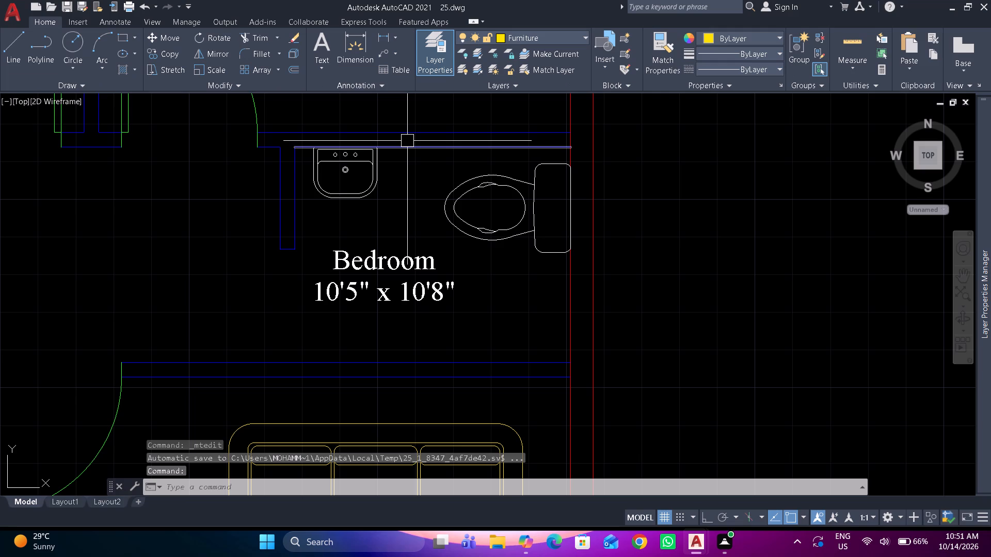
double_click(407, 143)
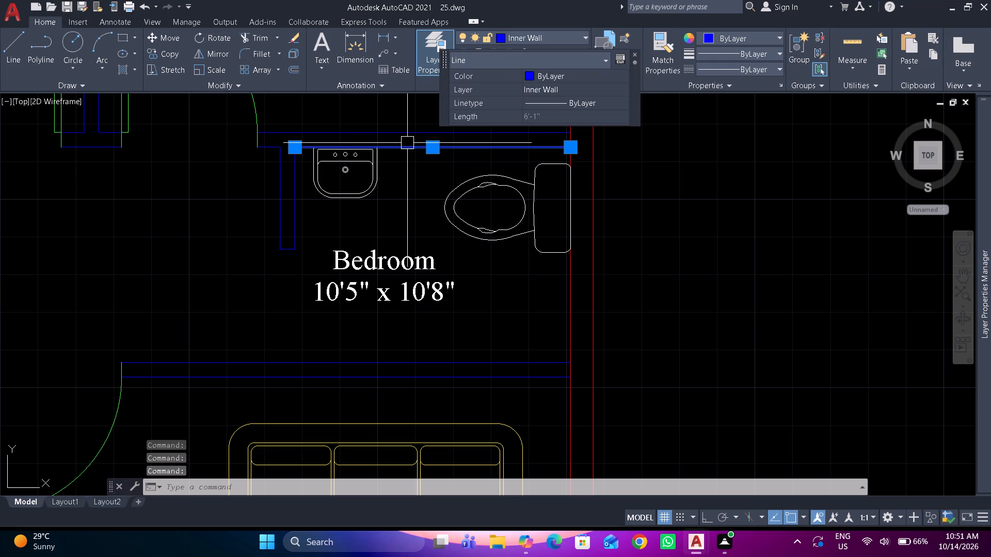
key("Escape")
double_click(391, 264)
key("ctrl+a")
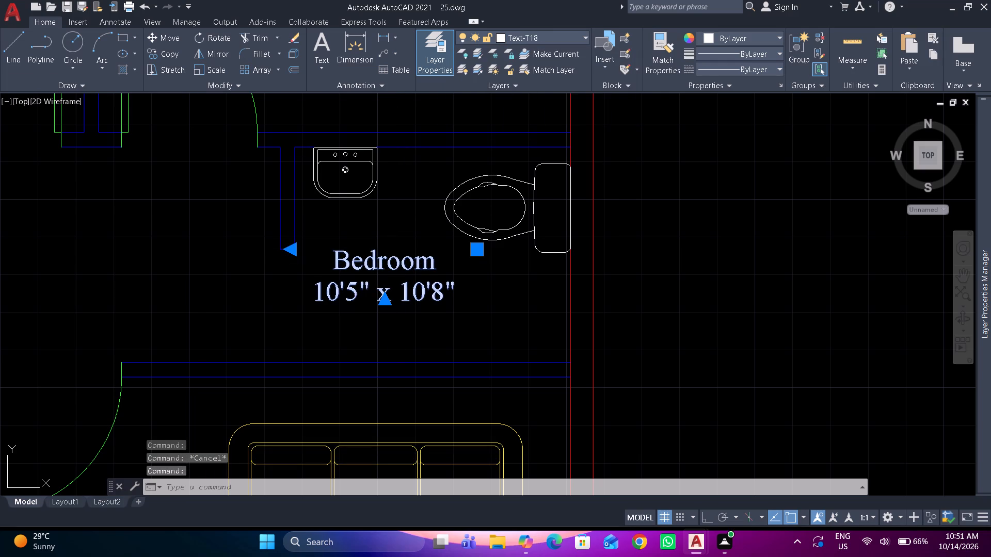
type("Toilet")
key("Return")
type("6'1")
type("\" x")
key("space")
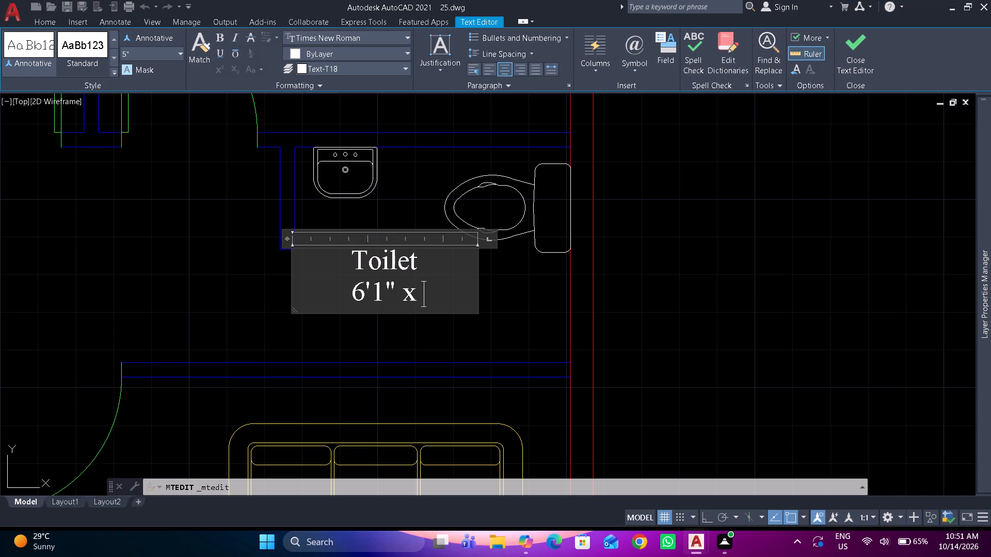
type("4'9")
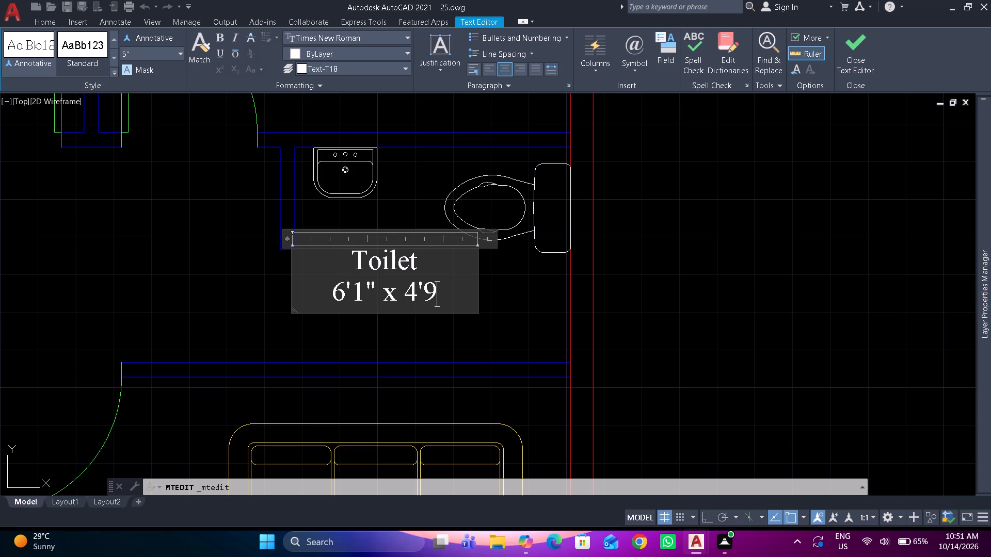
key("shift+quotedbl")
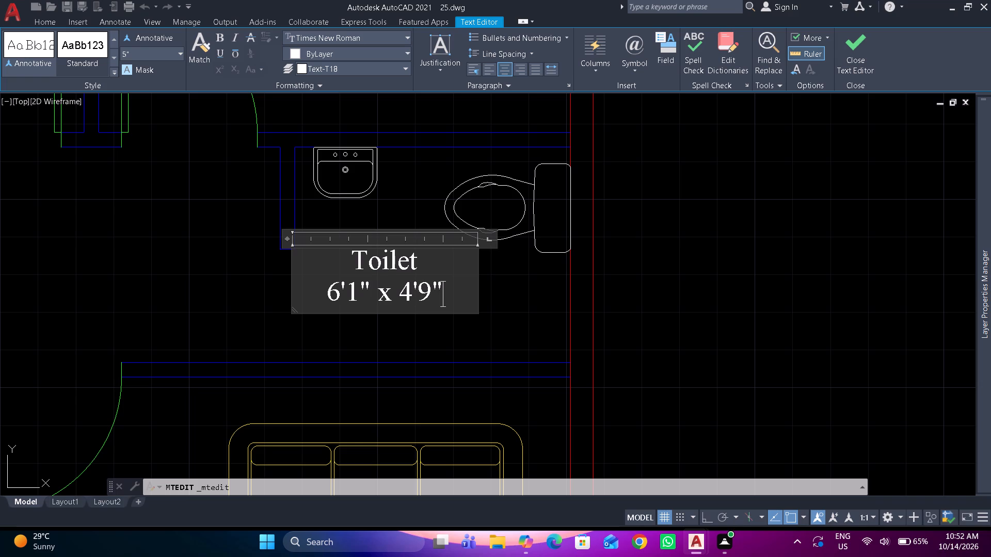
left_click(687, 288)
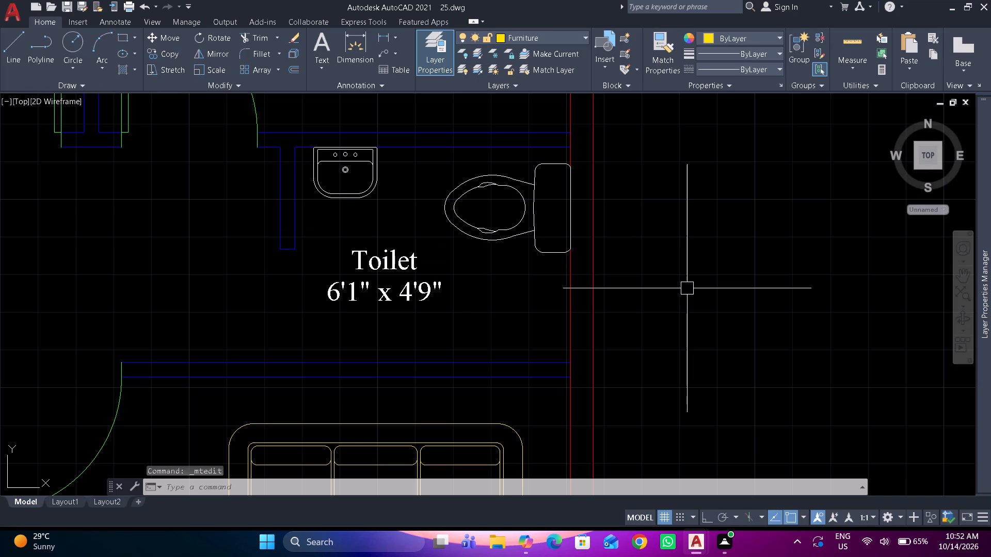
Copy the Toilet label into the kitchen, in the open floor area above the stove.
left_click(411, 284)
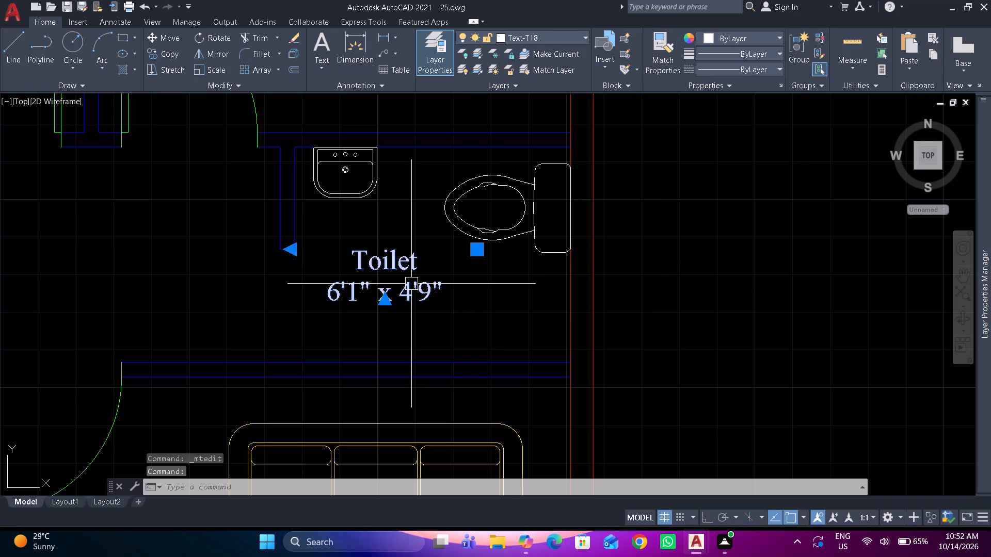
type("co")
key("space")
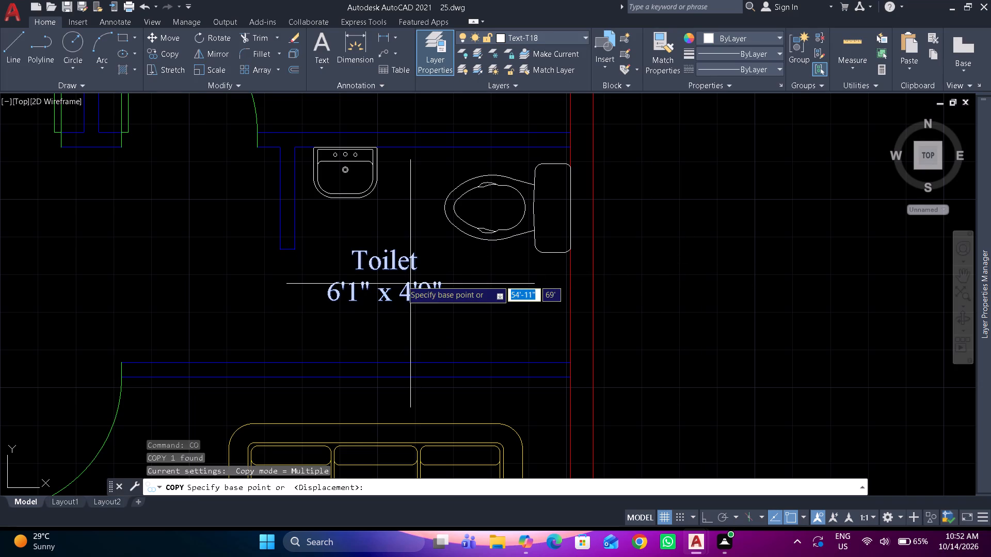
left_click(396, 274)
scroll(386, 280, "down", 3)
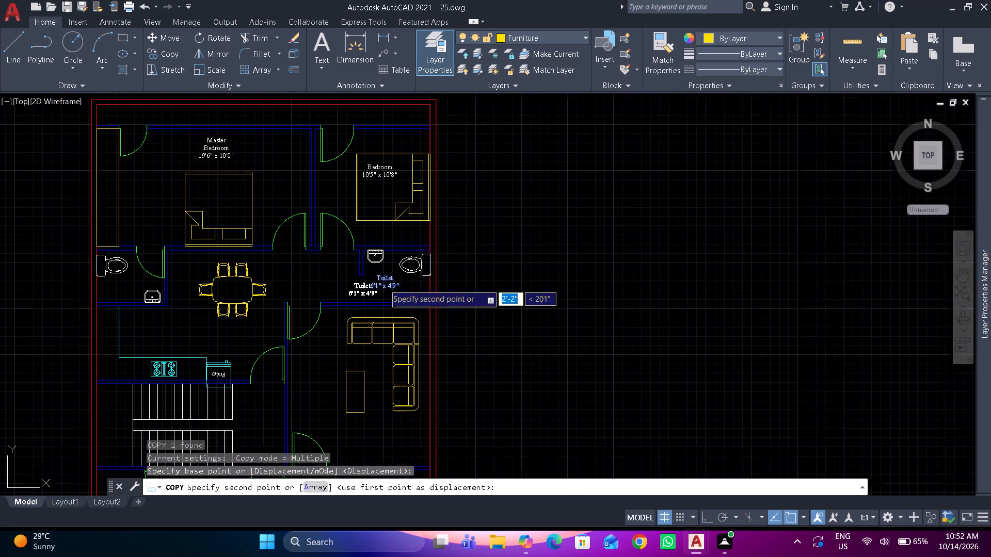
middle_click_drag(410, 368, 436, 297)
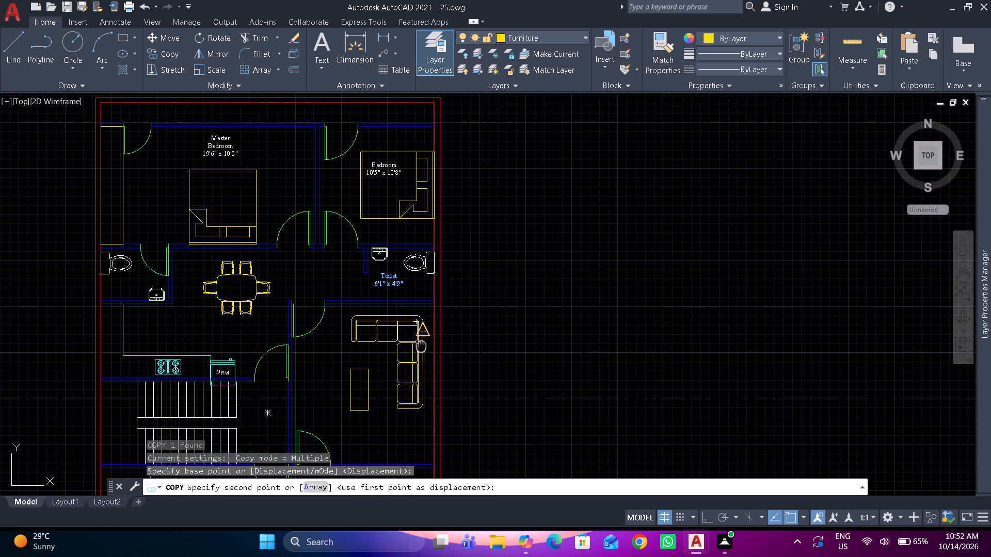
middle_click_drag(436, 297, 469, 225)
scroll(440, 286, "up", 2)
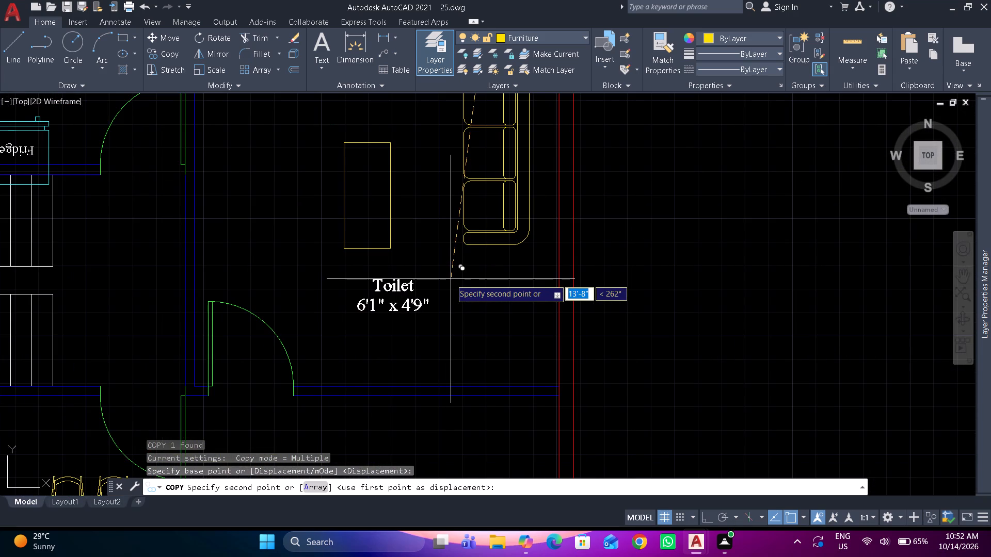
scroll(451, 279, "down", 2)
middle_click_drag(451, 279, 508, 313)
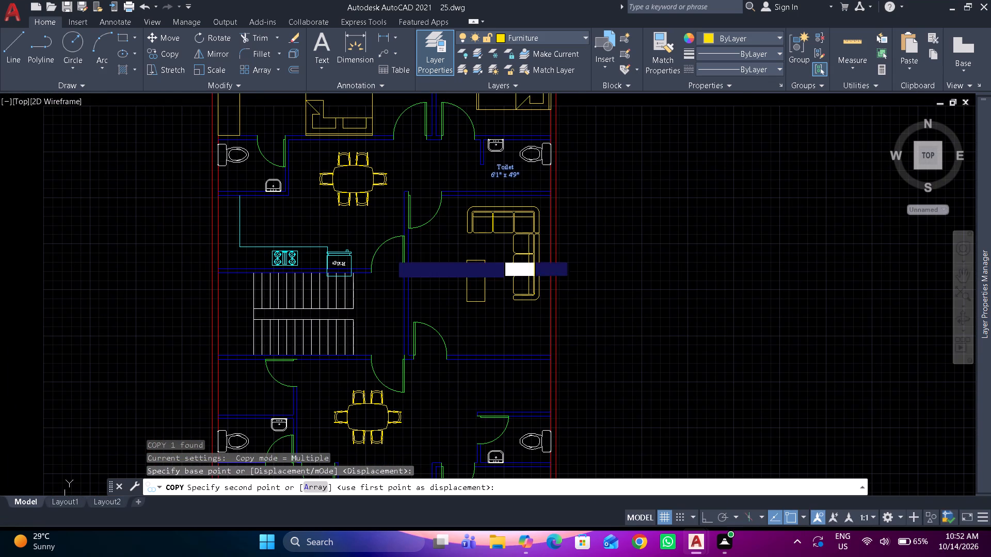
scroll(342, 232, "up", 1)
left_click(289, 208)
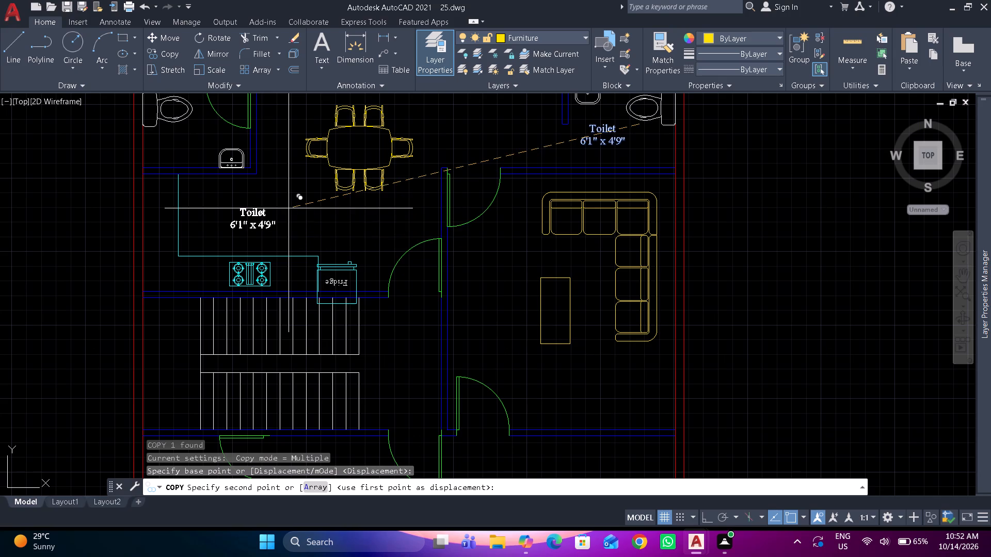
key("space")
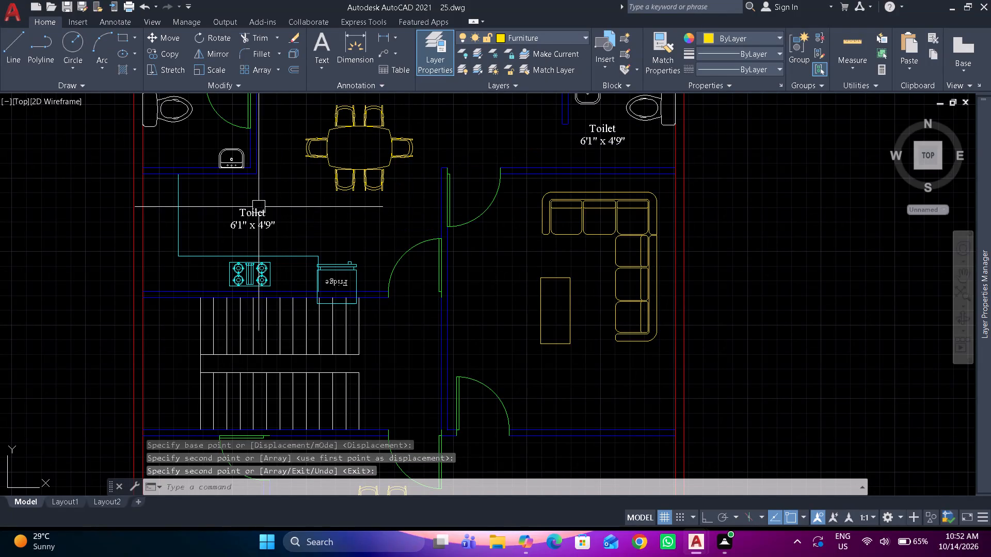
Change the copied label above the stove to Kitchen with the size 17'0" x 6'6".
scroll(259, 207, "up", 1)
double_click(258, 211)
key("ctrl+a")
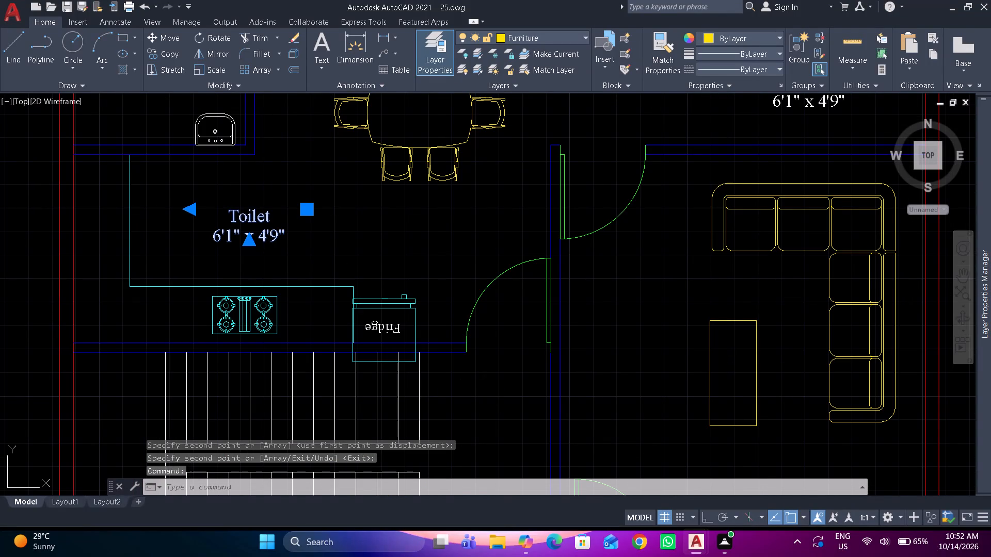
type("Kitchen")
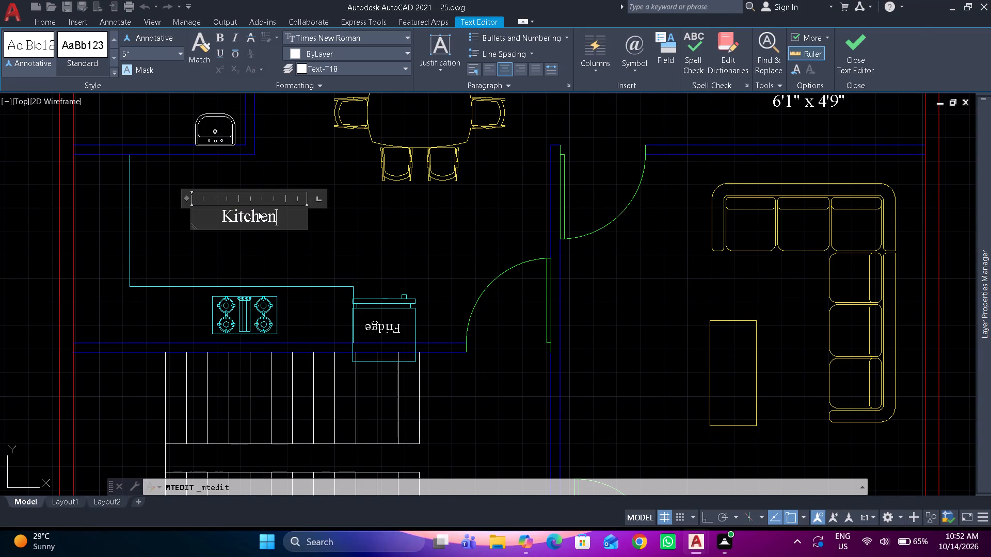
key("Return")
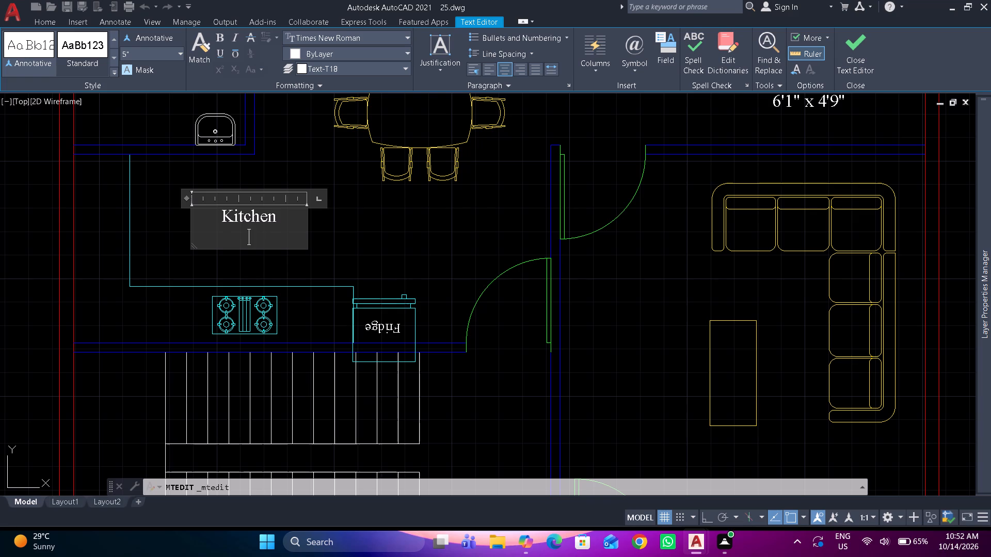
type("17'0\"")
key("space")
type("x")
key("space")
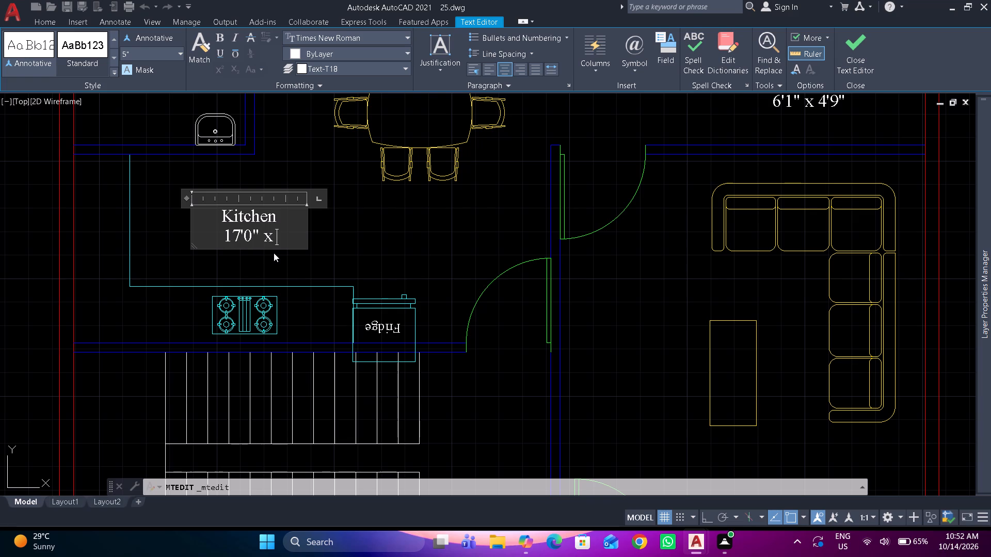
type("6'6\"")
left_click(357, 222)
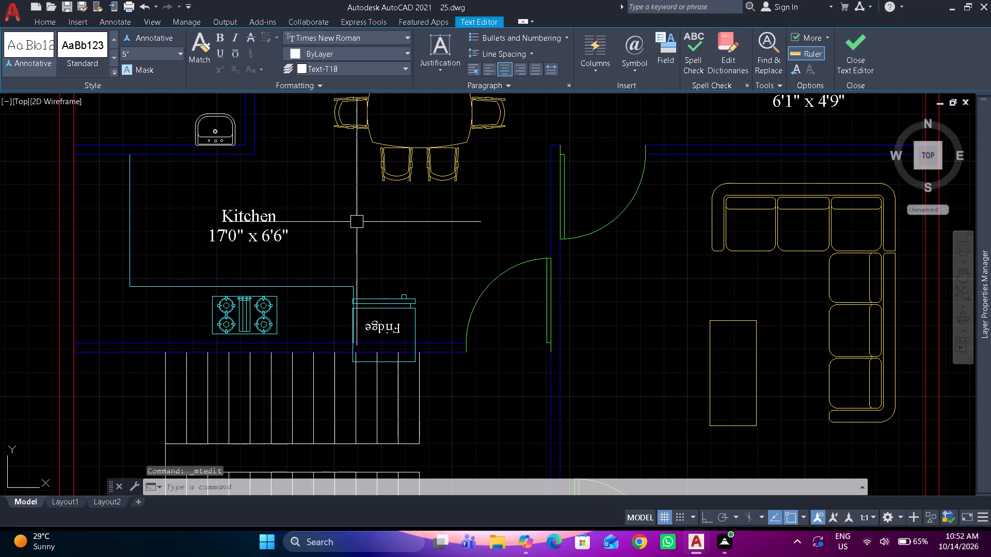
Copy the Toilet label into the other toilet above the kitchen, between the toilet and washbasin blocks.
middle_click_drag(279, 201, 284, 313)
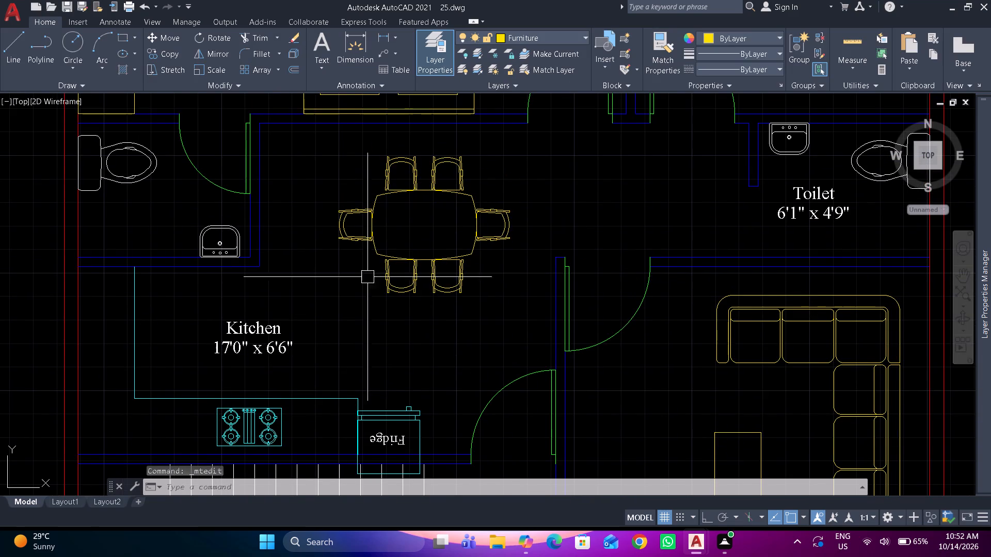
left_click(786, 210)
type("co")
key("space")
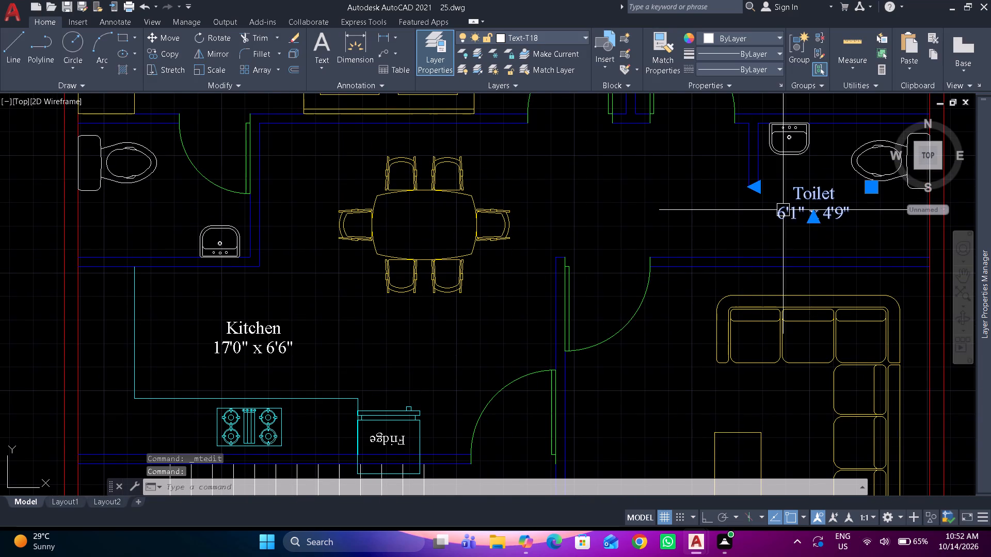
left_click(795, 206)
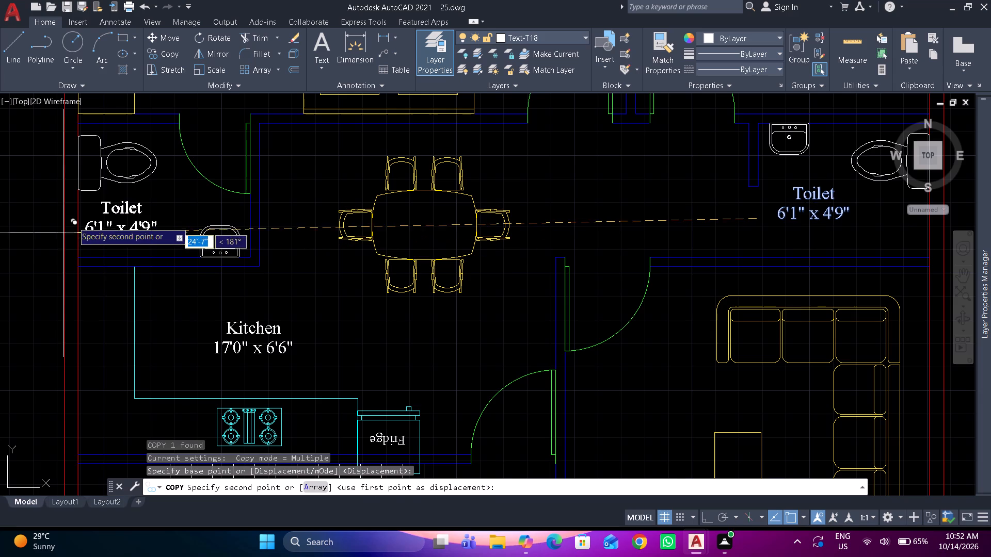
left_click(97, 232)
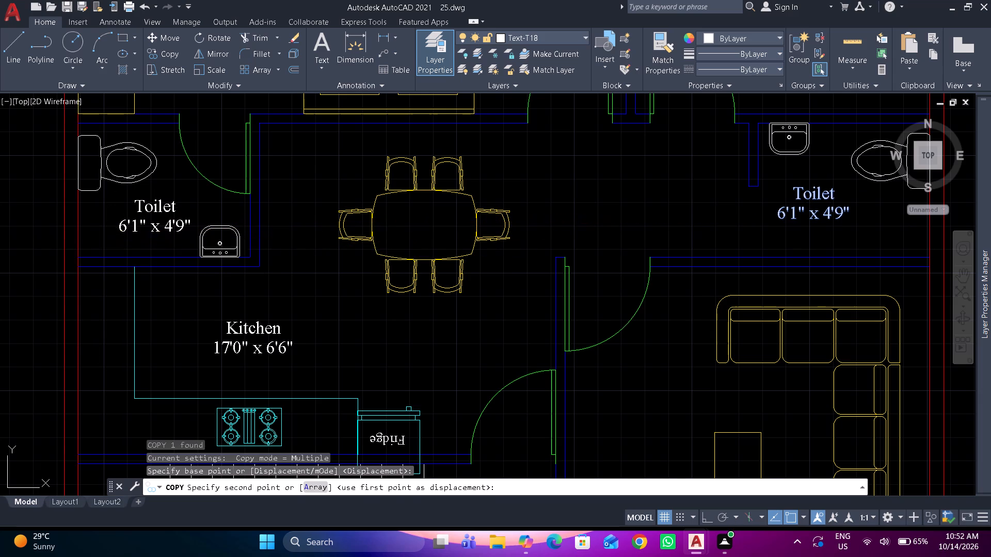
key("space")
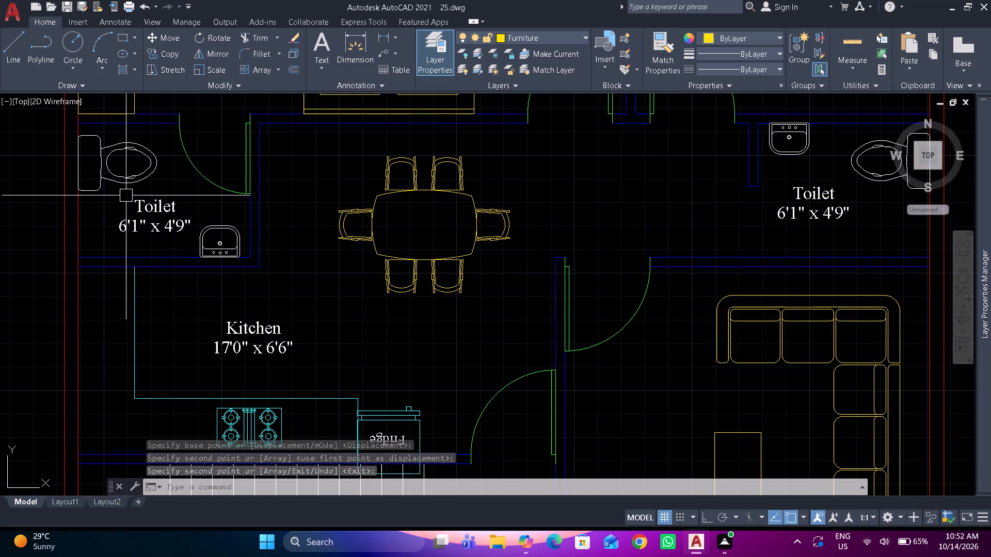
Copy the Toilet label beside the staircase, in the open space at the end of the flights.
scroll(198, 155, "down", 2)
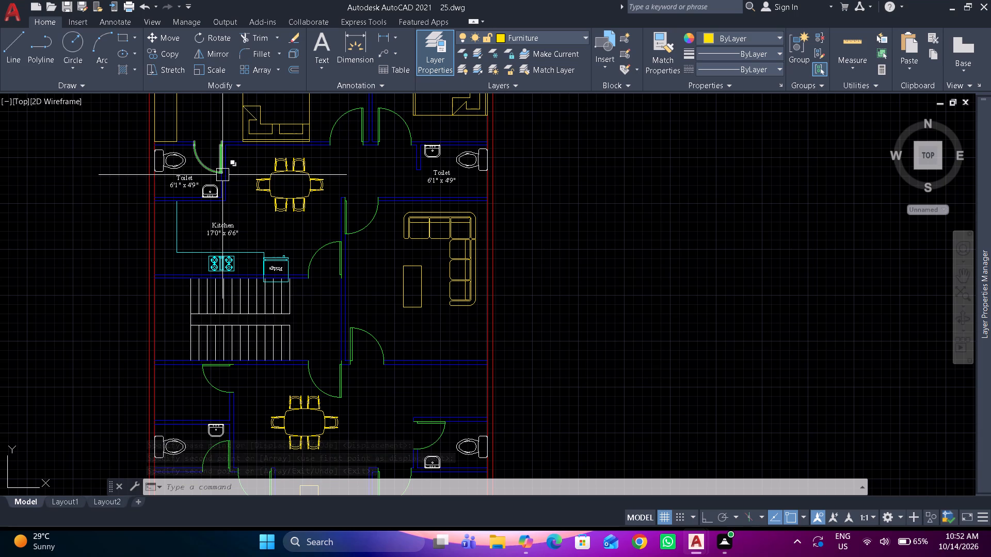
left_click(453, 184)
type("co")
key("space")
left_click(445, 178)
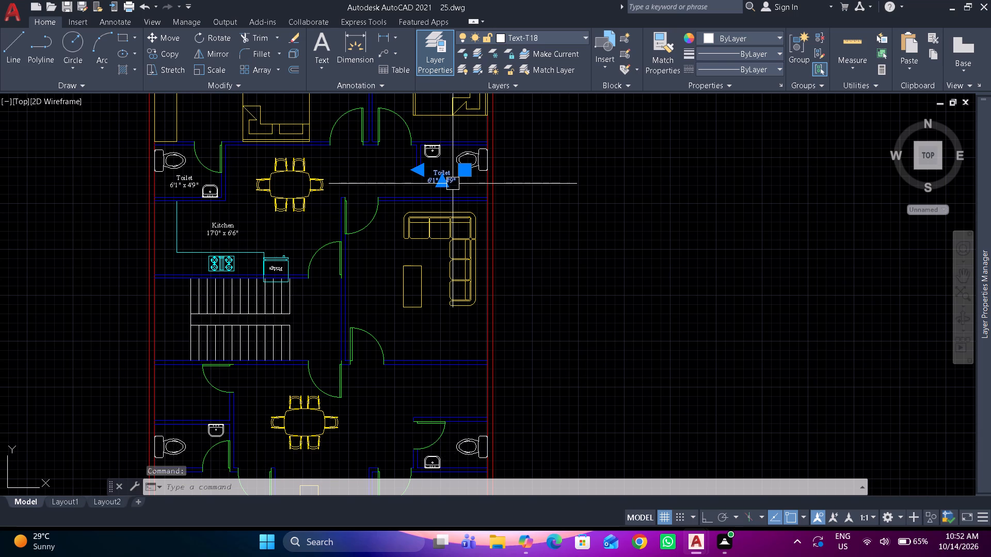
scroll(324, 309, "up", 2)
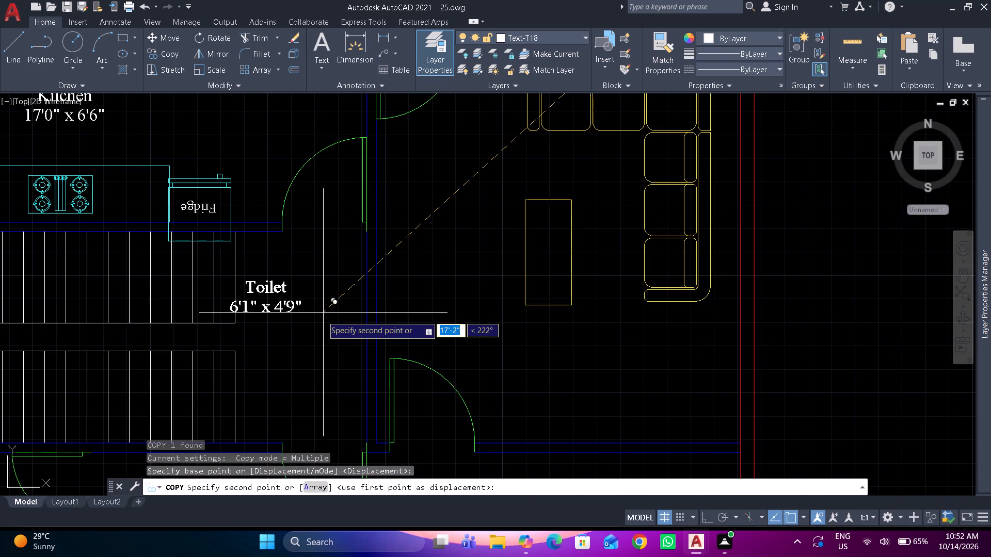
left_click(339, 345)
key("space")
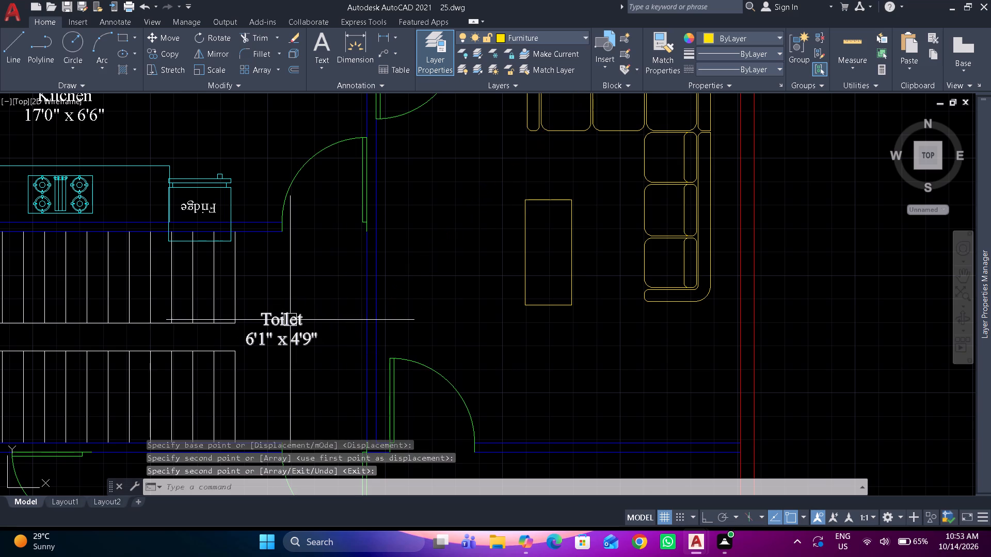
Change the copied label beside the stairs to Staircase and begin its size line with 17'0" x.
double_click(290, 320)
key("ctrl+a")
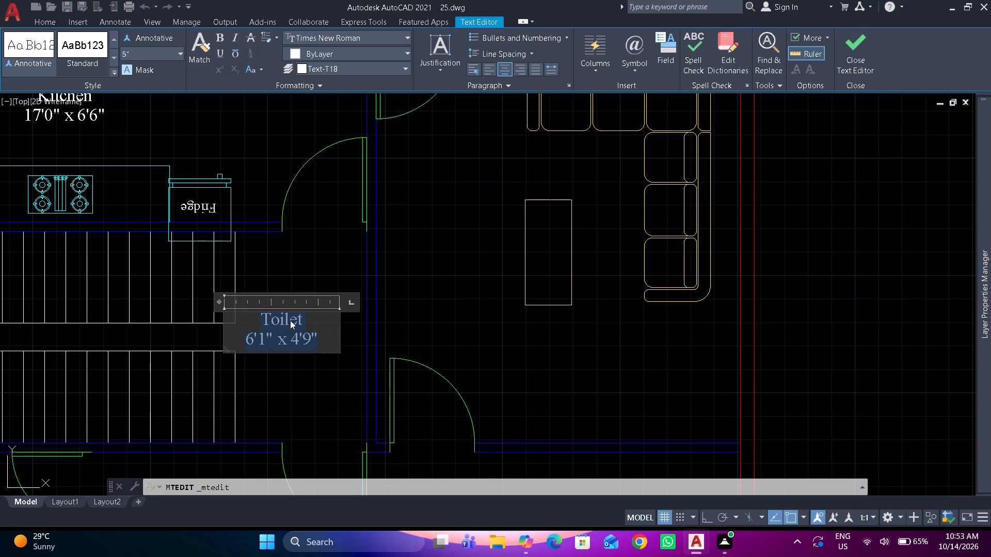
type("Sta")
type("ir")
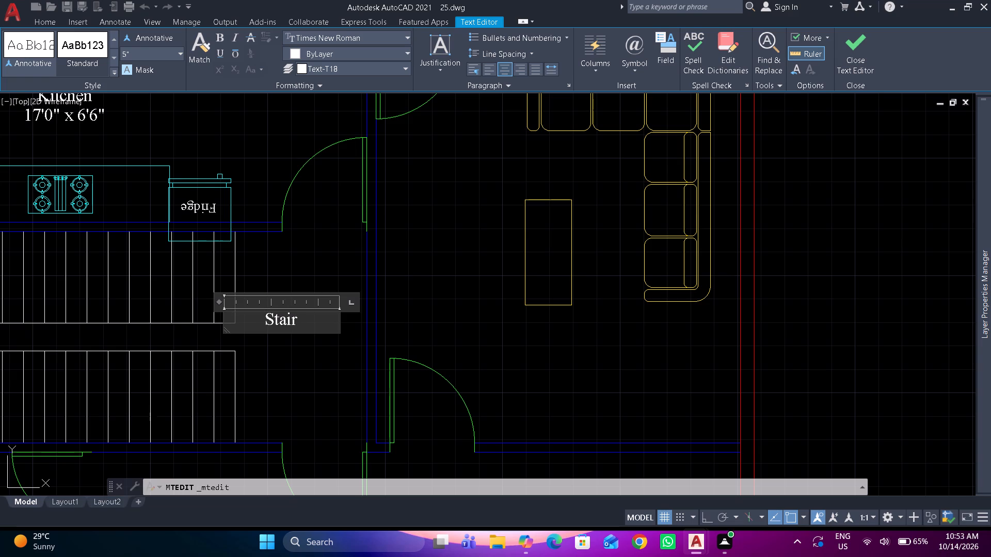
type("case")
key("Return")
type("17'")
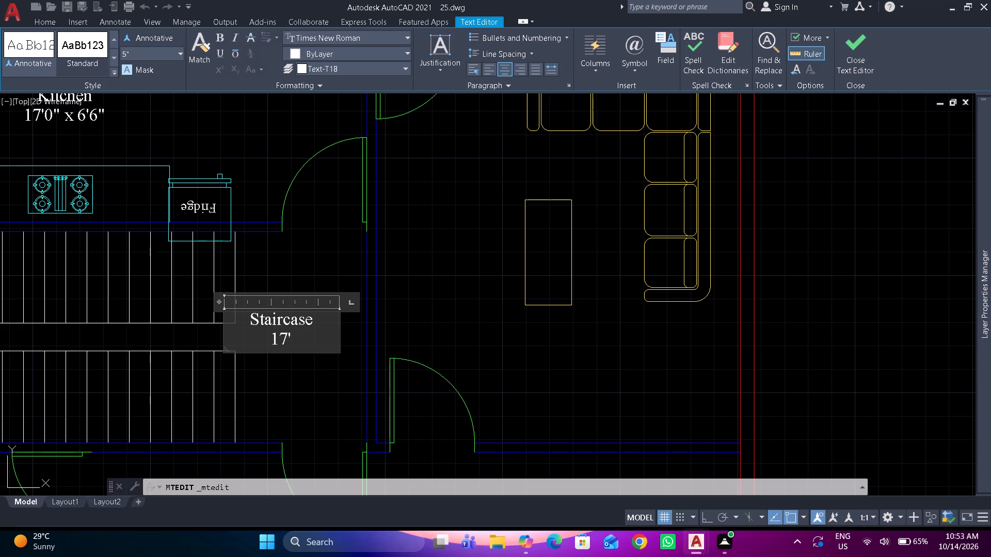
key("0")
type("\" x")
key("space")
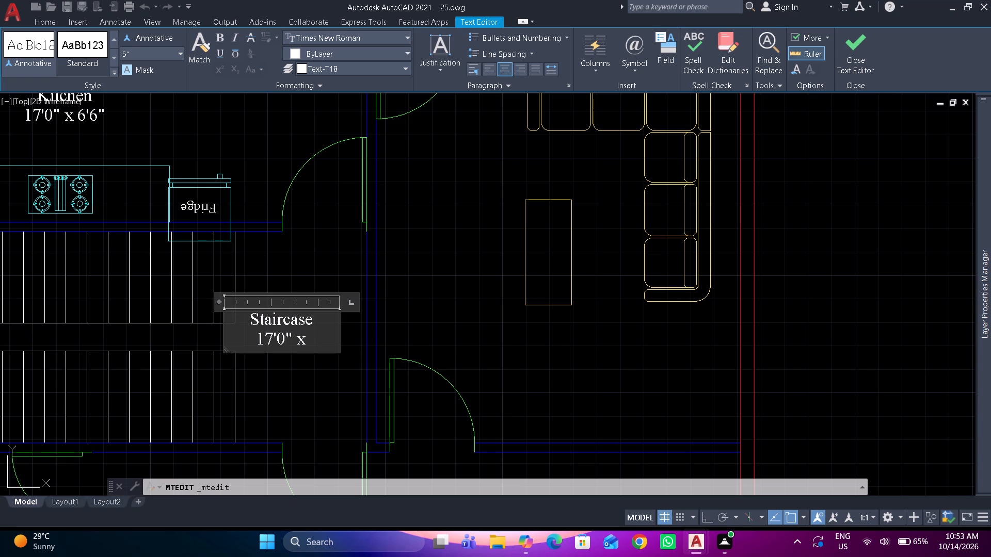
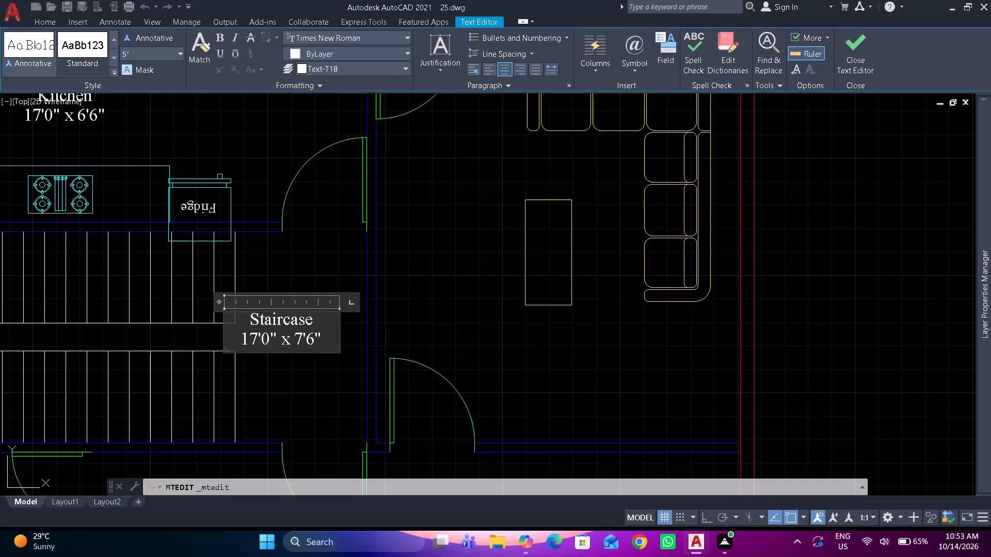
Finish editing the Staircase label beside the stair flights.
left_click(425, 314)
Copy the Staircase label into the room with the L-shaped sofa, between the wall and the coffee table.
scroll(401, 309, "down", 1)
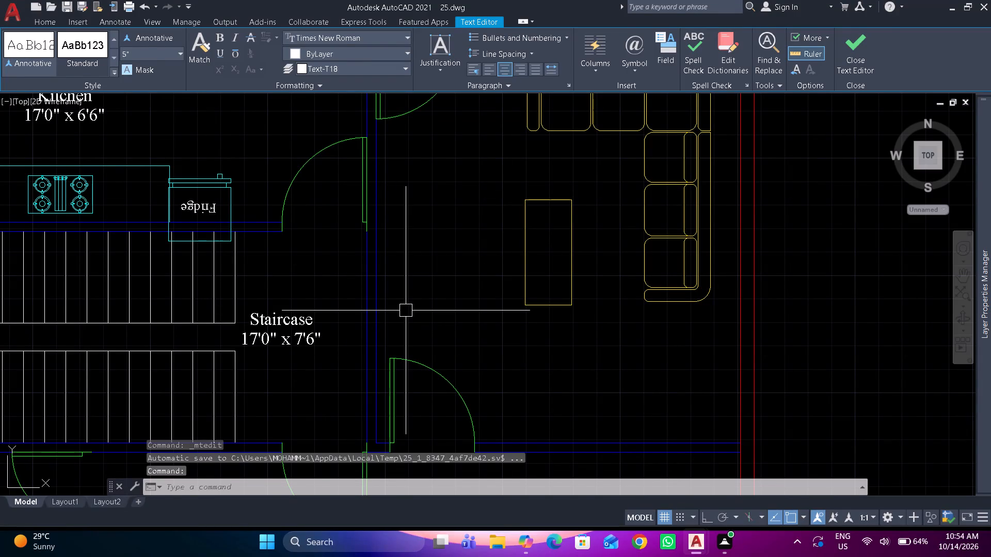
scroll(401, 309, "down", 1)
scroll(363, 306, "up", 1)
left_click(360, 312)
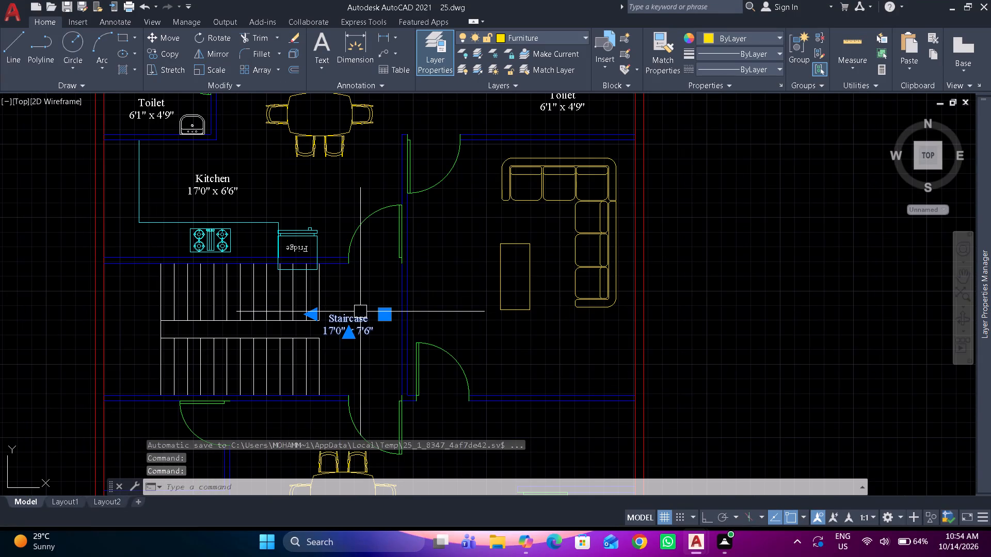
type("co")
key("space")
left_click(357, 319)
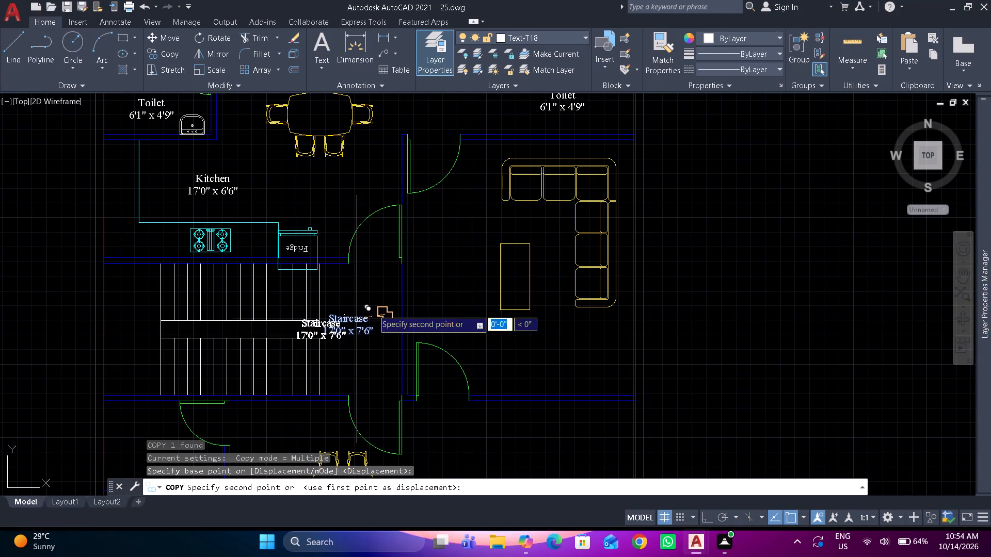
scroll(481, 280, "up", 1)
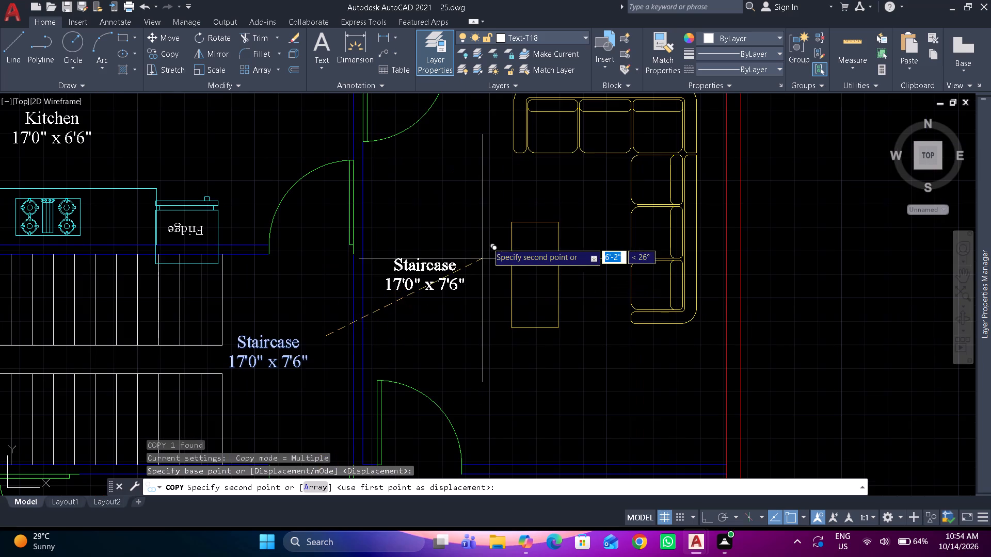
left_click(492, 225)
key("space")
Change the copied label beside the coffee table to Living Room with the size 12'11" x 14'0".
double_click(426, 235)
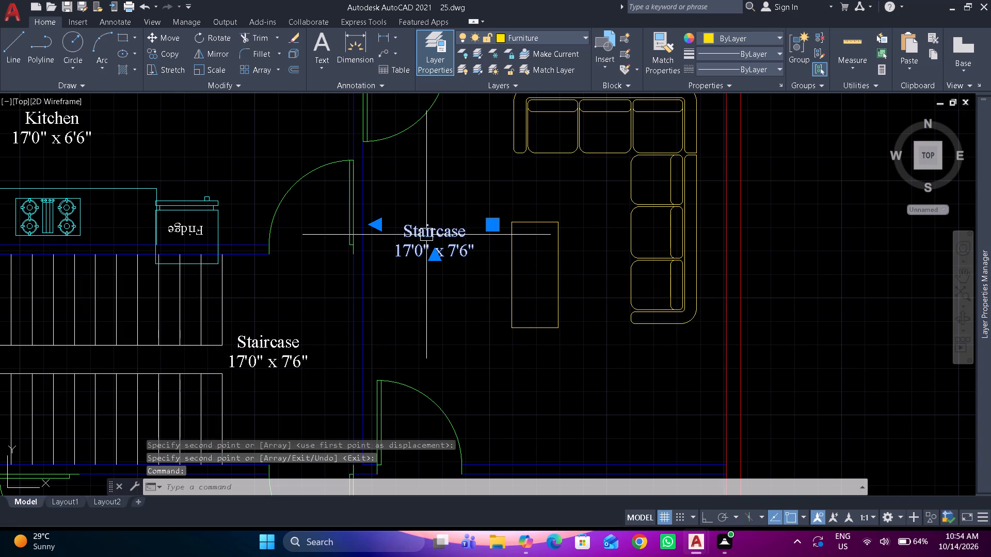
key("ctrl+a")
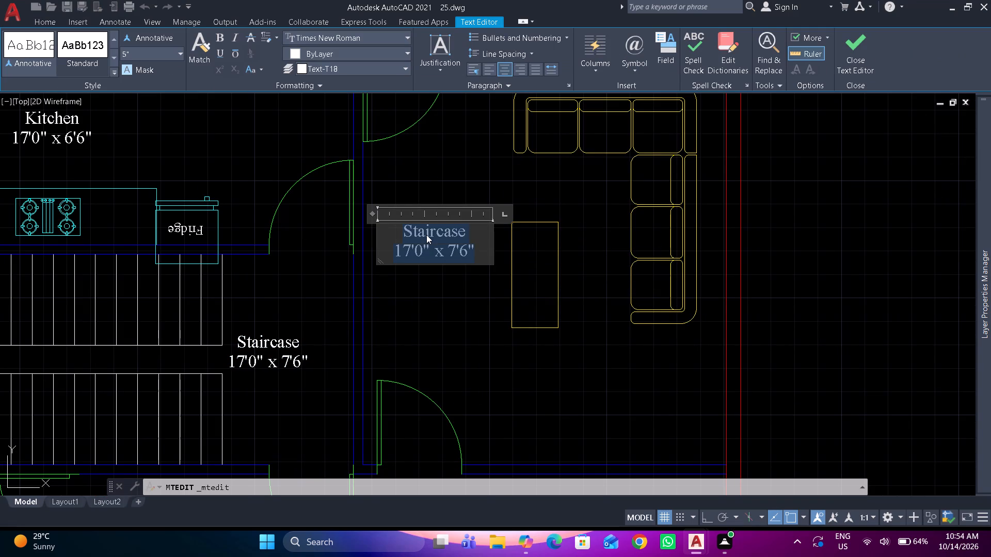
type("Living")
key("space")
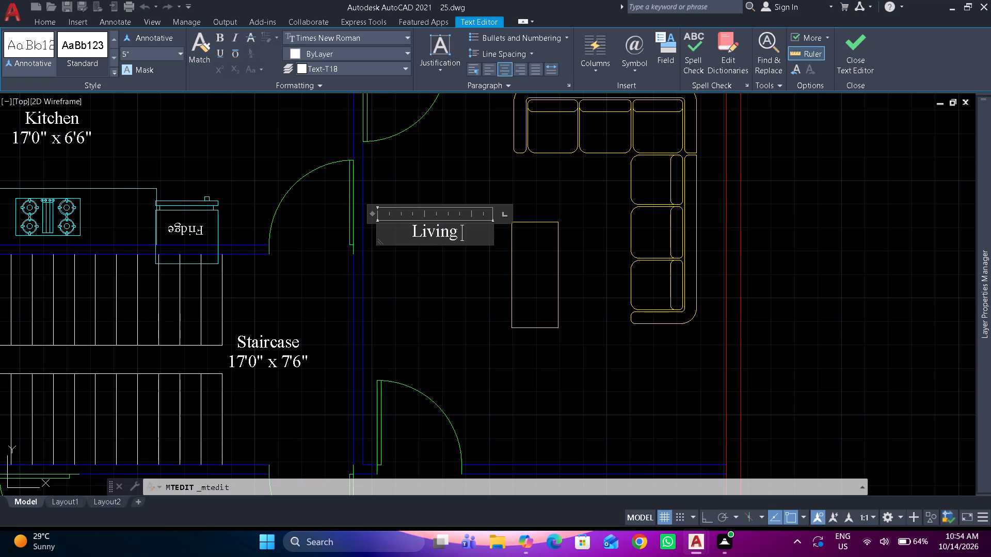
type("Room")
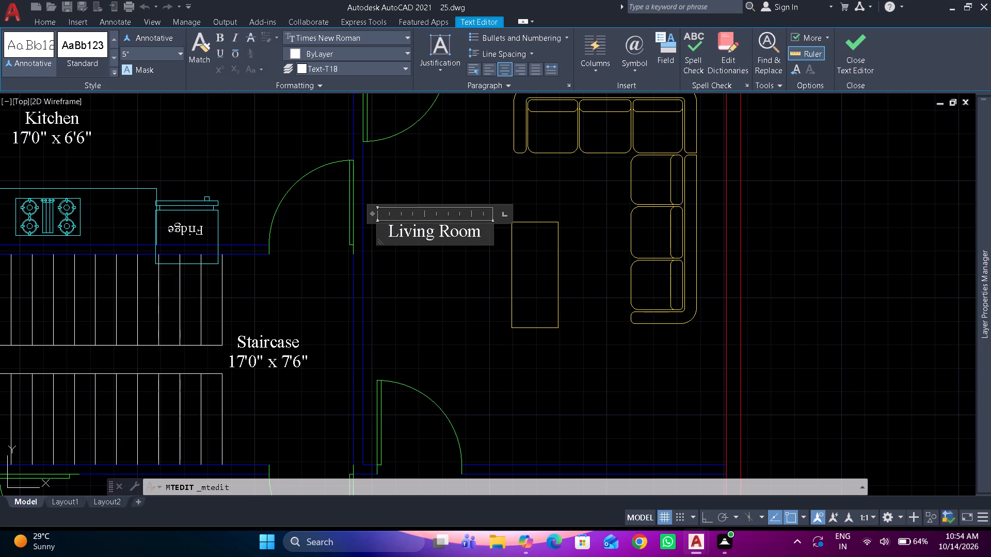
key("Return")
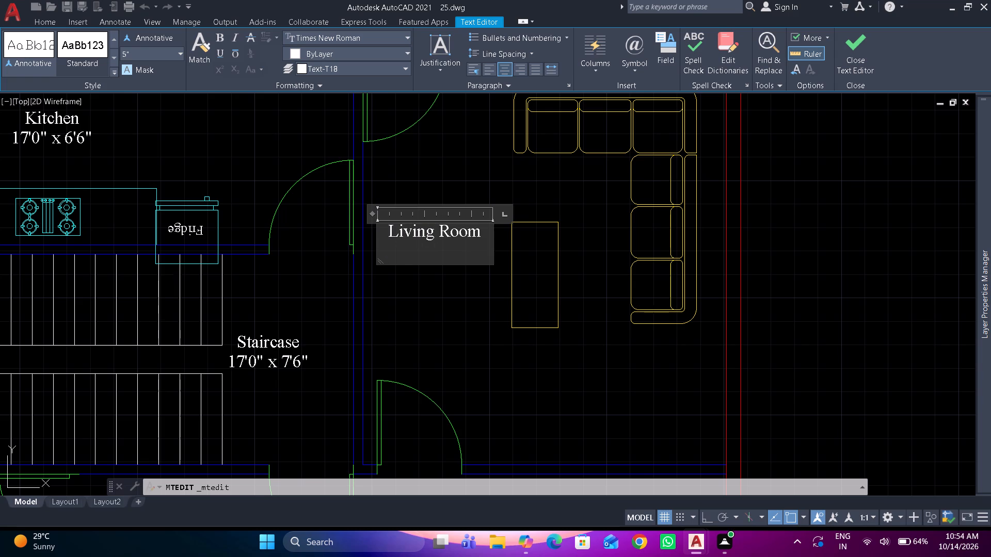
type("12'11\" x")
key("space")
type("14'0\"")
right_click_drag(426, 235, 427, 250)
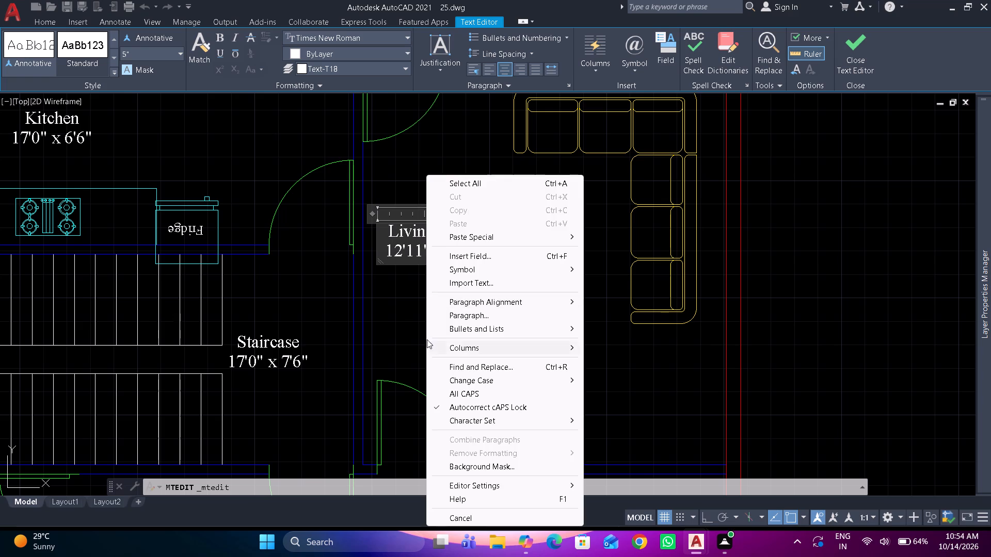
left_click(412, 317)
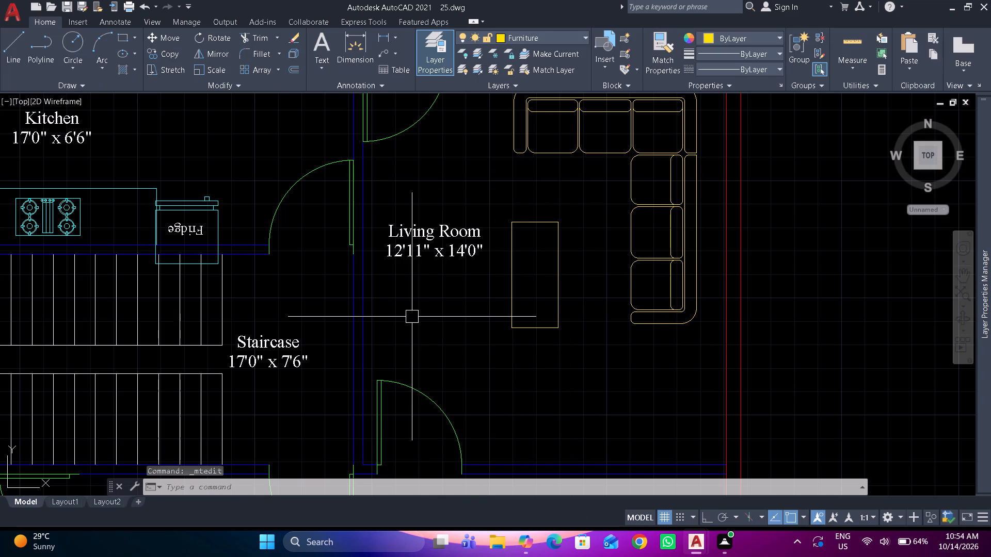
Copy the Living Room label into the small space directly below the living room, above the toilet.
left_click(427, 257)
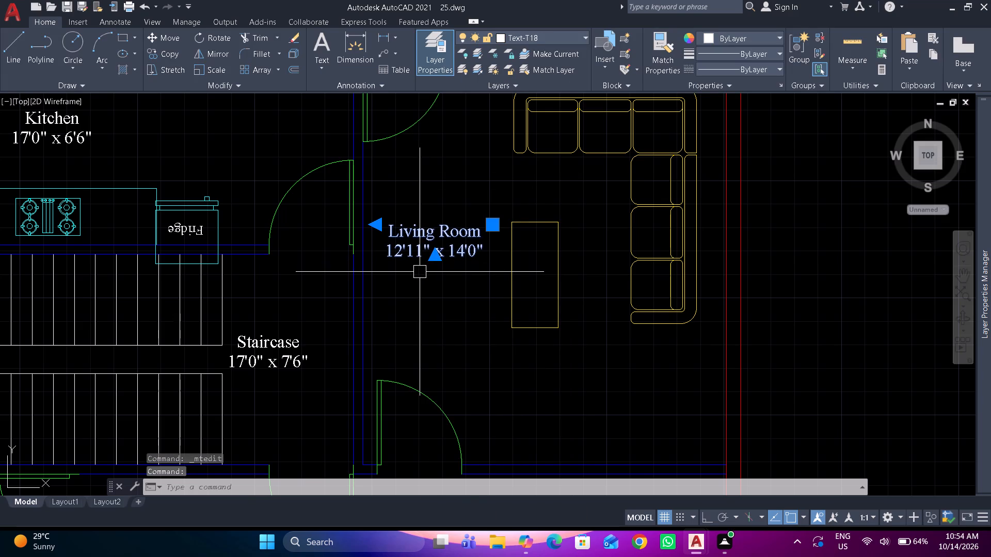
type("co")
key("space")
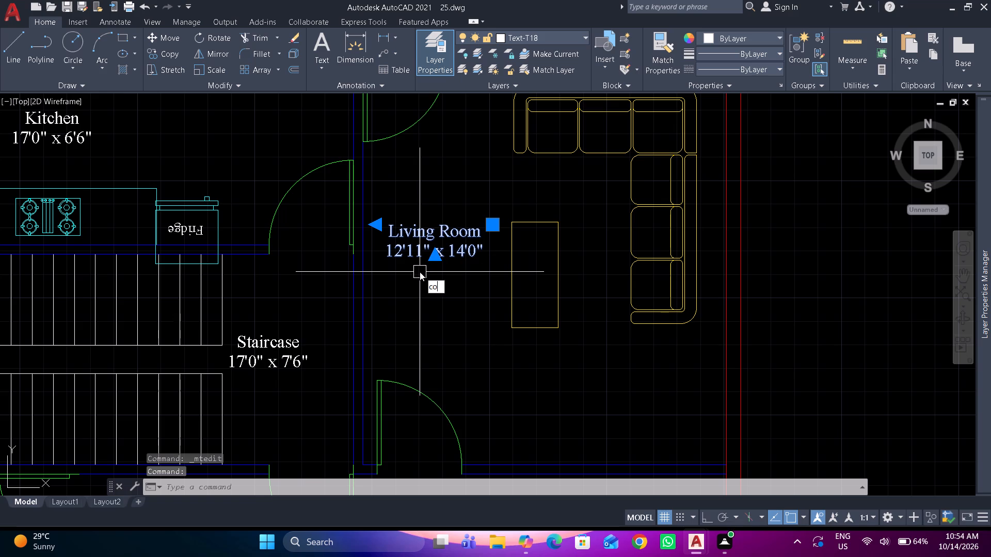
left_click(419, 263)
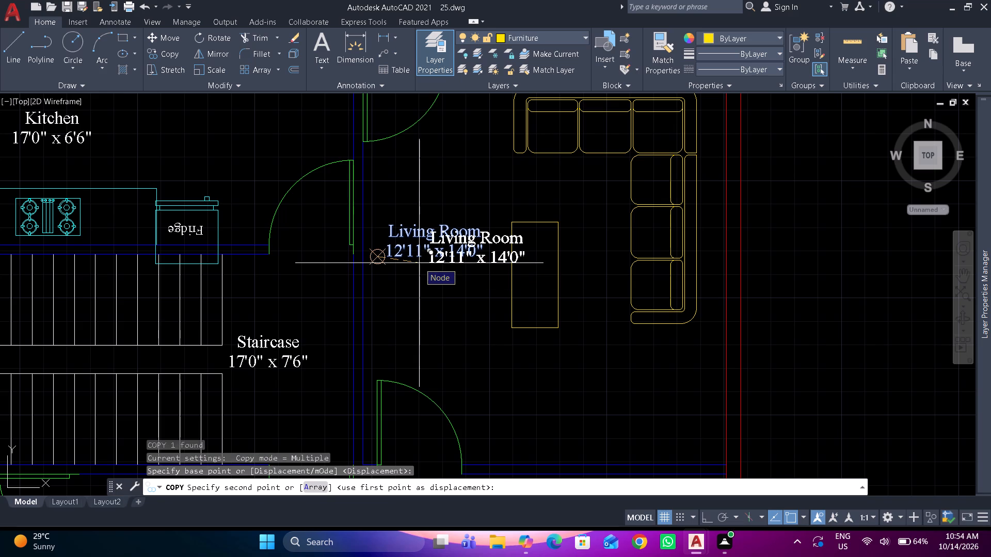
scroll(422, 268, "down", 2)
middle_click_drag(424, 255, 424, 250)
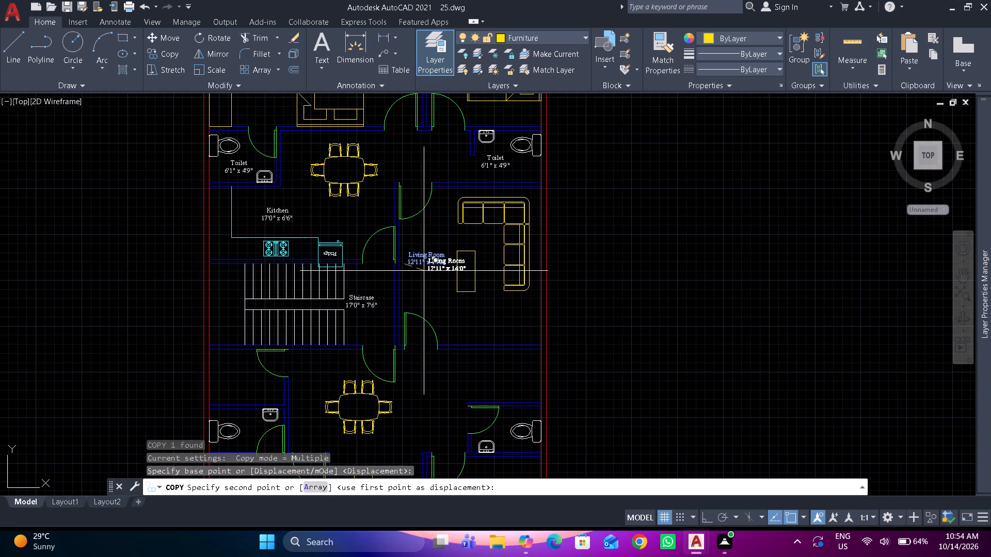
middle_click_drag(424, 250, 424, 232)
scroll(484, 355, "up", 1)
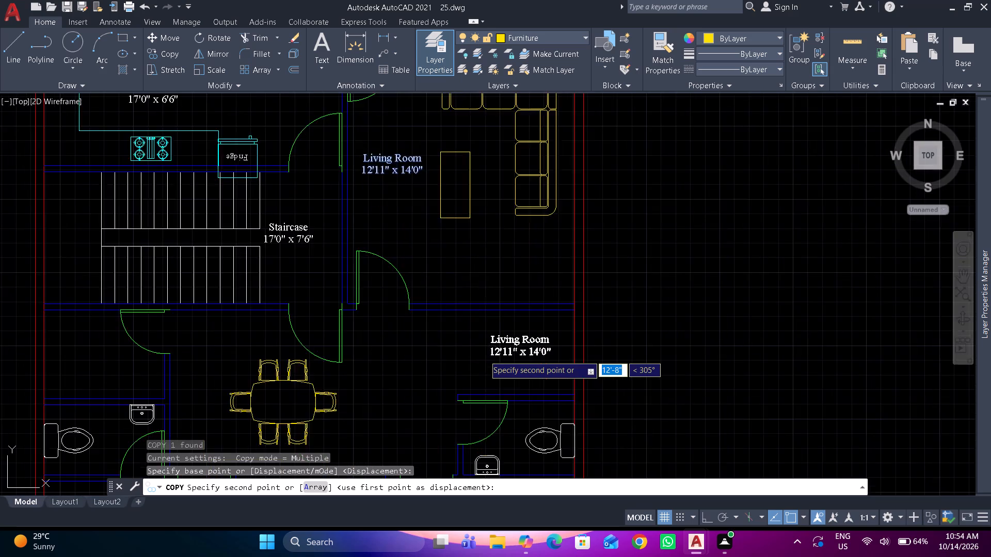
scroll(484, 355, "up", 1)
left_click(484, 355)
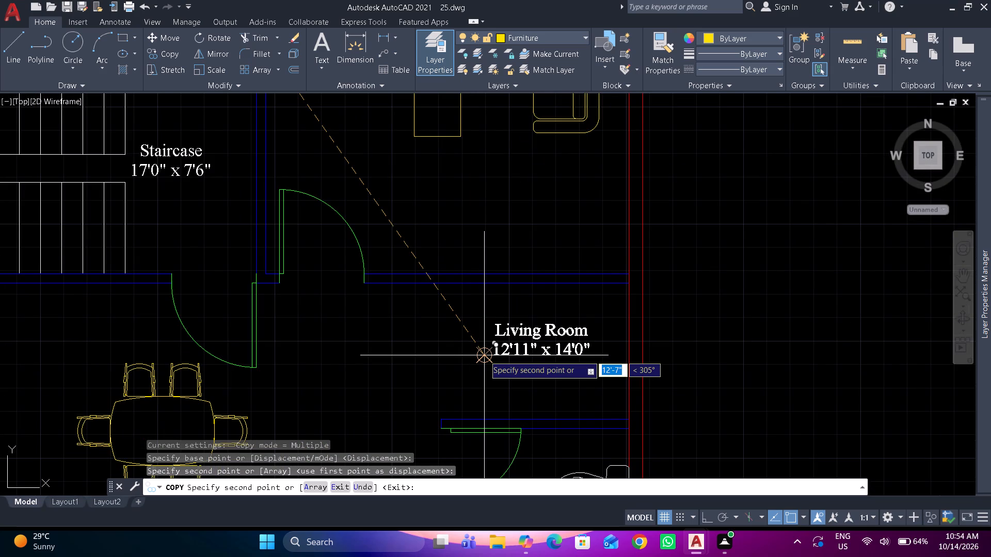
key("space")
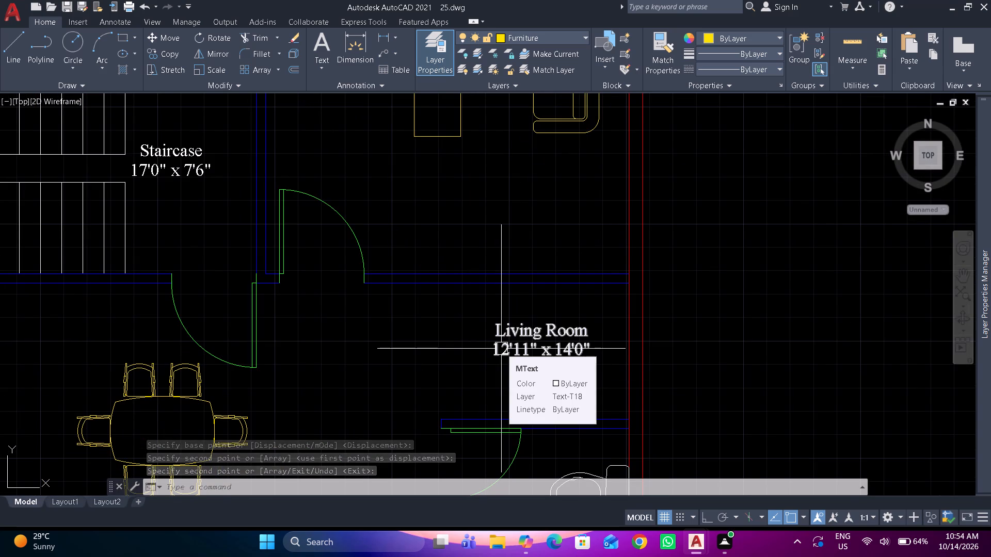
Change the copied label below the living room to Maids Room with the size 6'4" x 4'10".
double_click(501, 349)
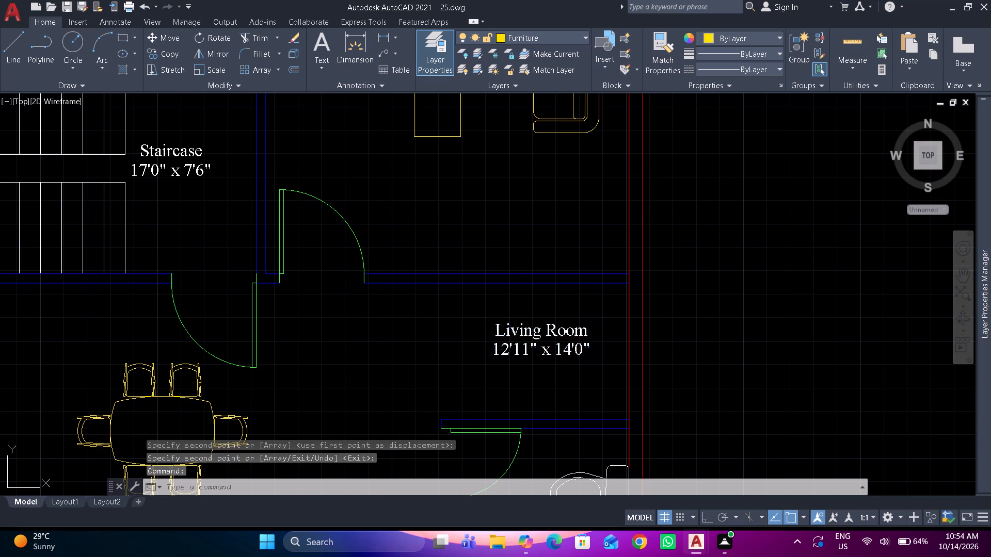
key("ctrl+a")
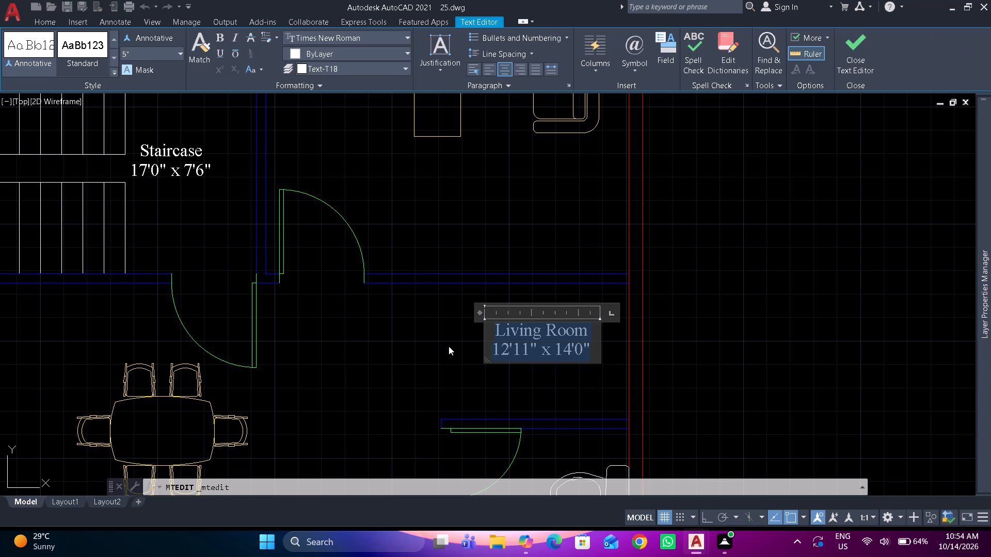
type("Maid")
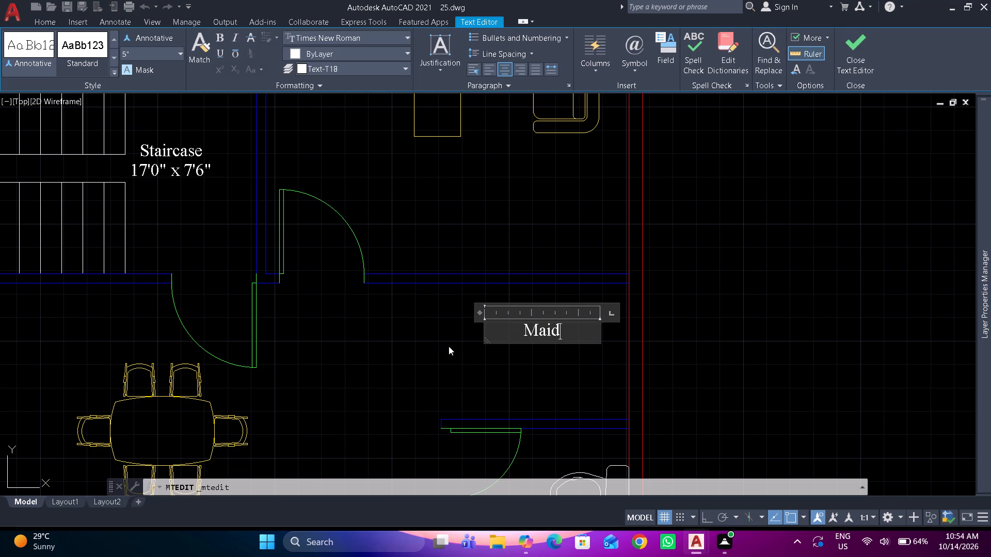
type("s Room")
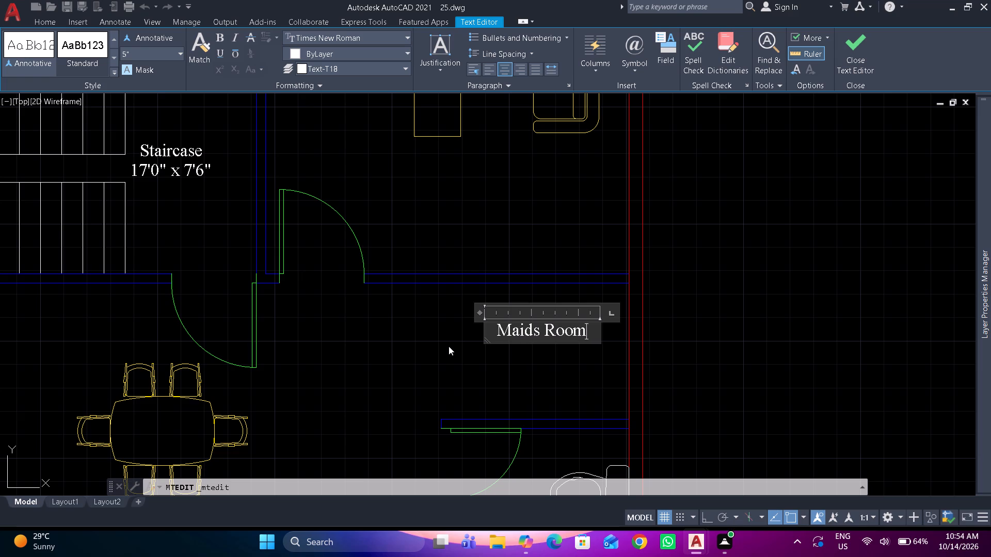
key("Return")
type("6'4\"")
key("space")
type("x")
key("space")
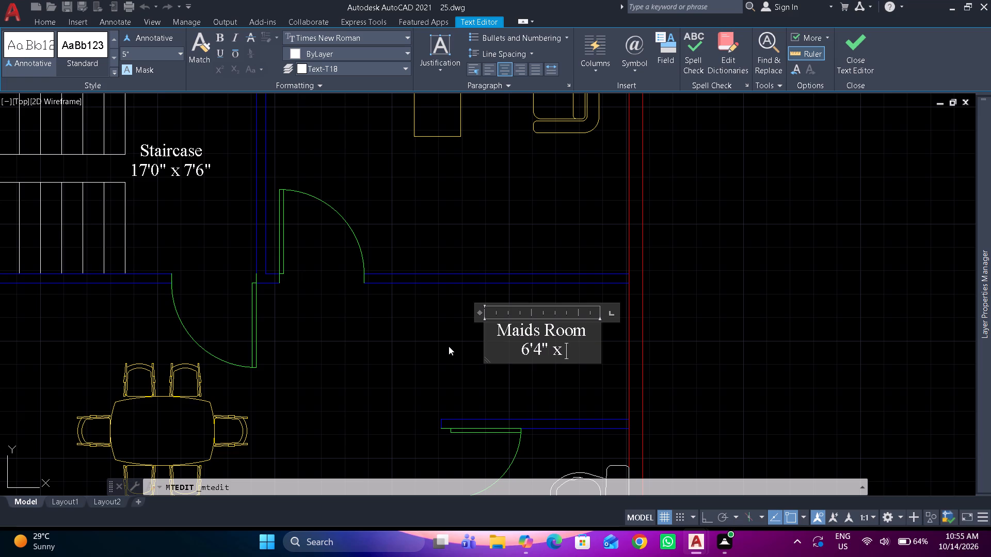
type("4'10")
key("shift+quotedbl")
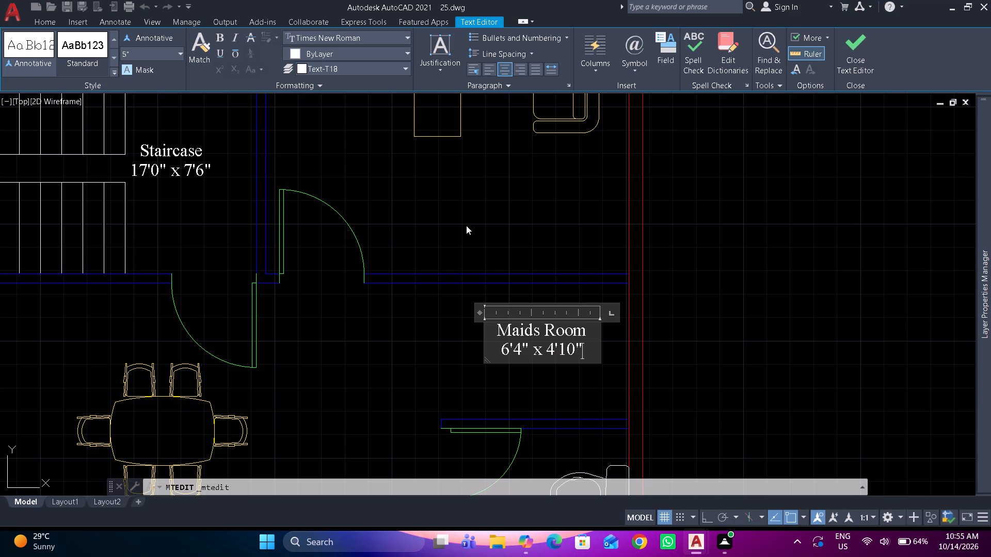
left_click(466, 225)
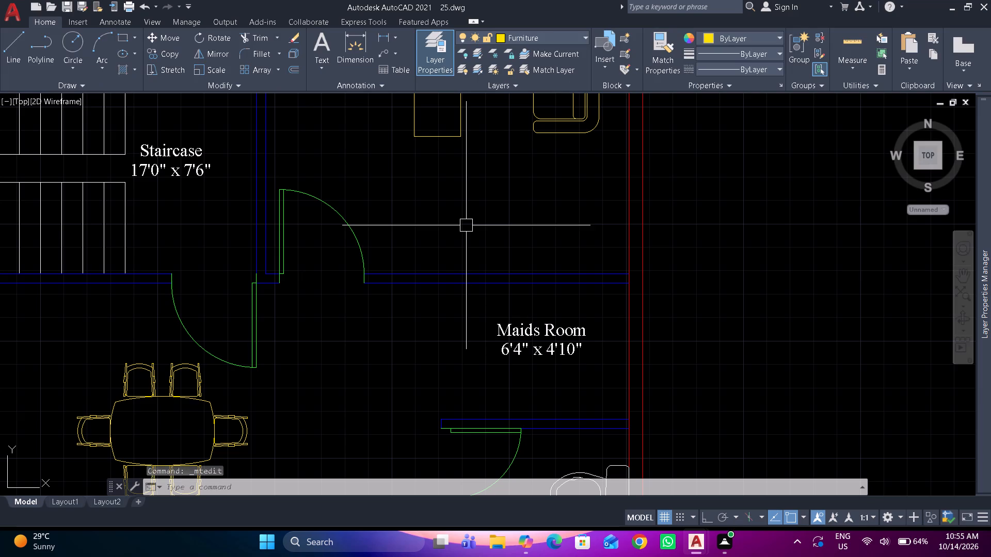
Copy the Maids Room label into the toilet just below it, between the door swing and the toilet block.
scroll(529, 294, "down", 2)
scroll(535, 310, "up", 1)
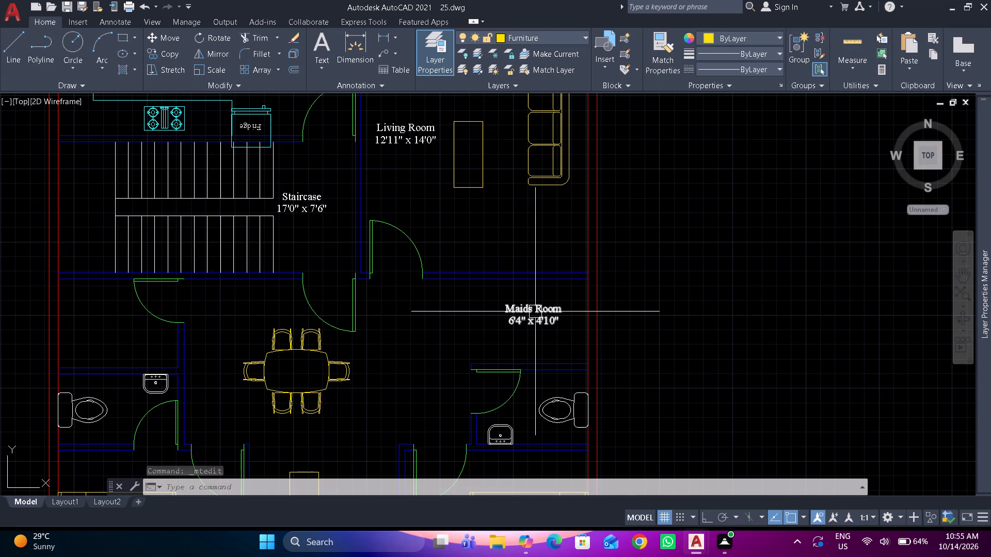
scroll(535, 312, "down", 1)
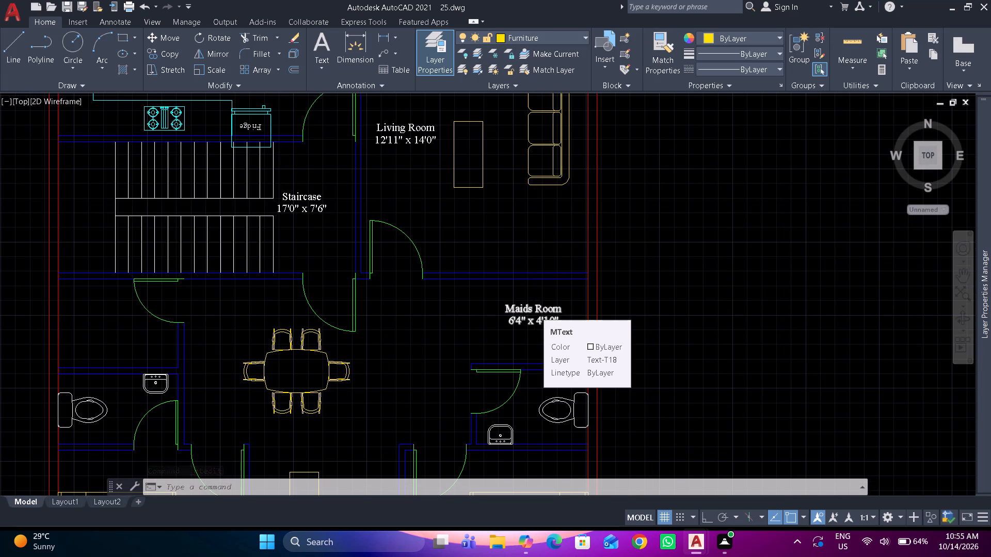
middle_click_drag(535, 312, 539, 385)
middle_click_drag(541, 361, 541, 362)
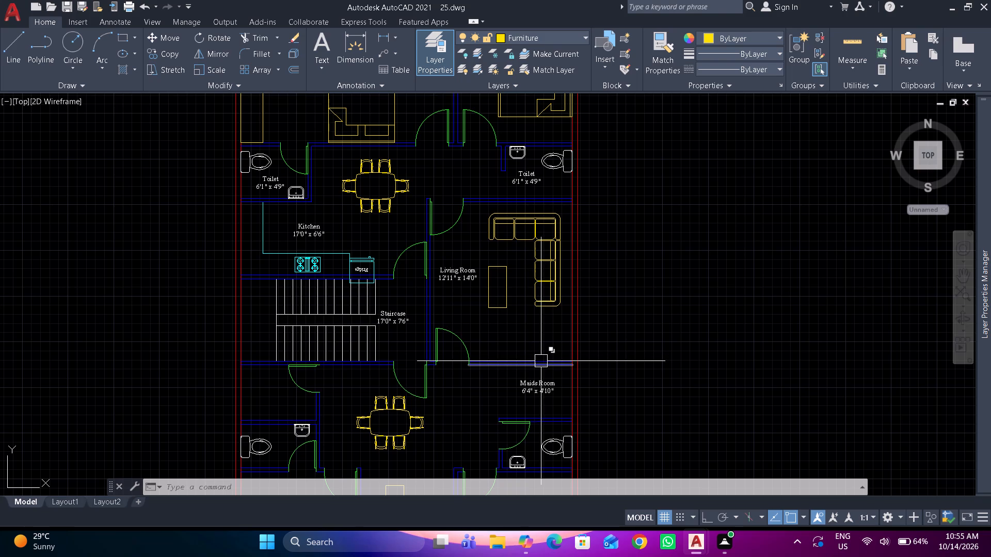
middle_click_drag(541, 362, 535, 297)
middle_click_drag(540, 343, 533, 294)
scroll(534, 318, "up", 1)
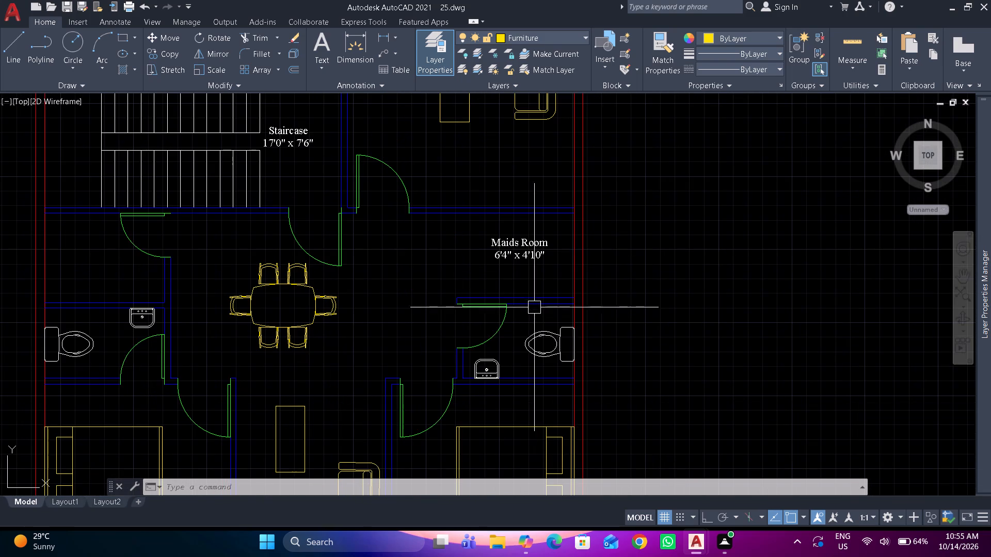
left_click(533, 264)
type("co")
key("space")
left_click(531, 250)
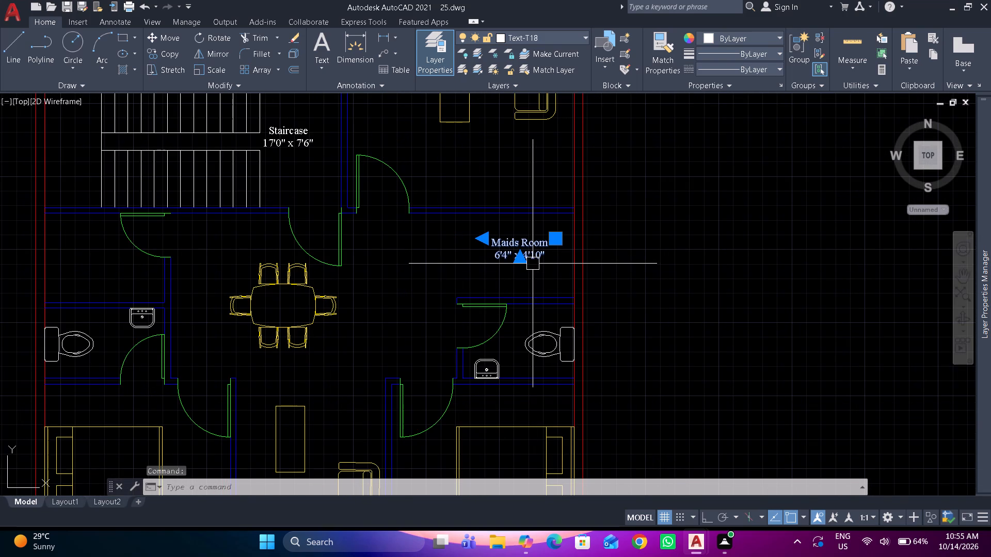
middle_click_drag(531, 278, 528, 183)
scroll(525, 294, "up", 2)
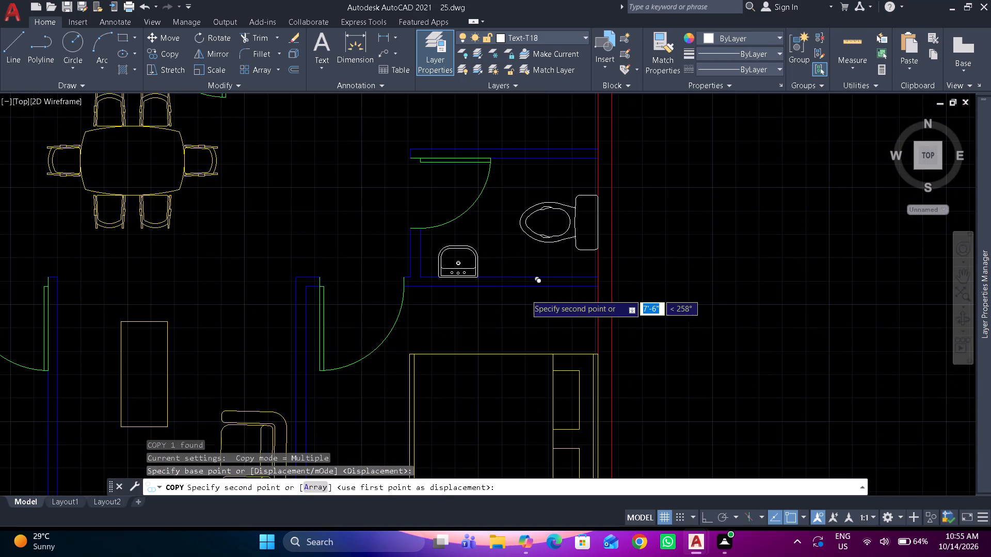
scroll(541, 271, "up", 1)
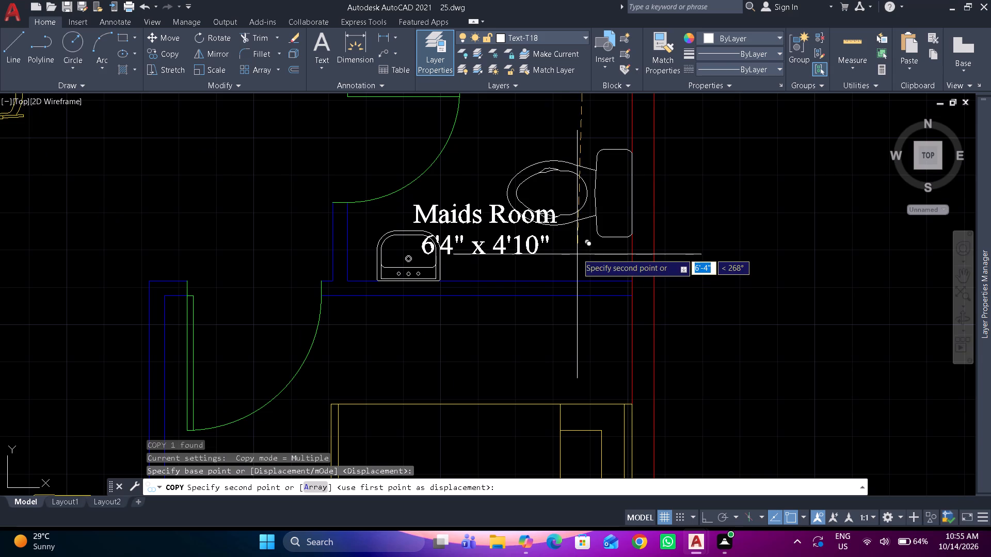
middle_click_drag(593, 197, 595, 285)
scroll(593, 197, "up", 1)
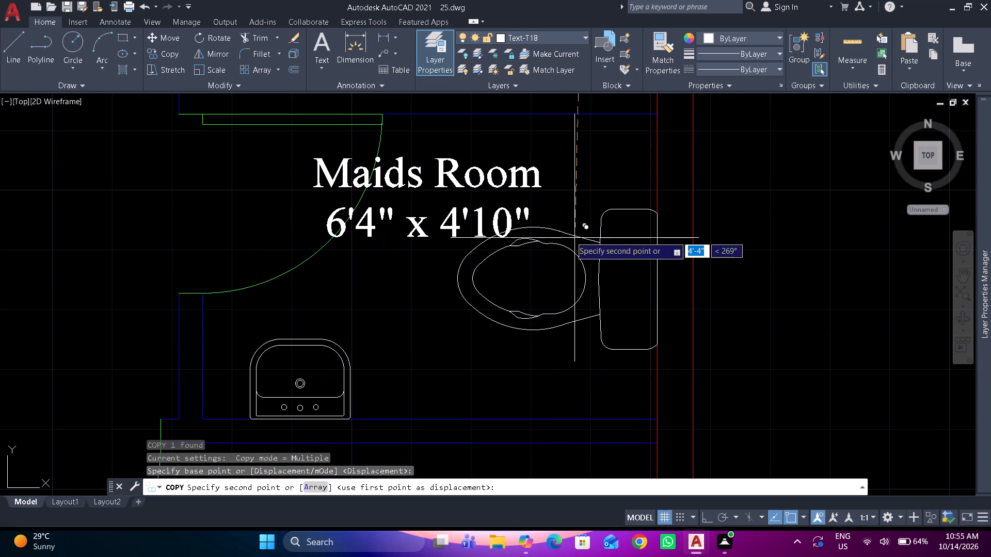
left_click(505, 242)
key("space")
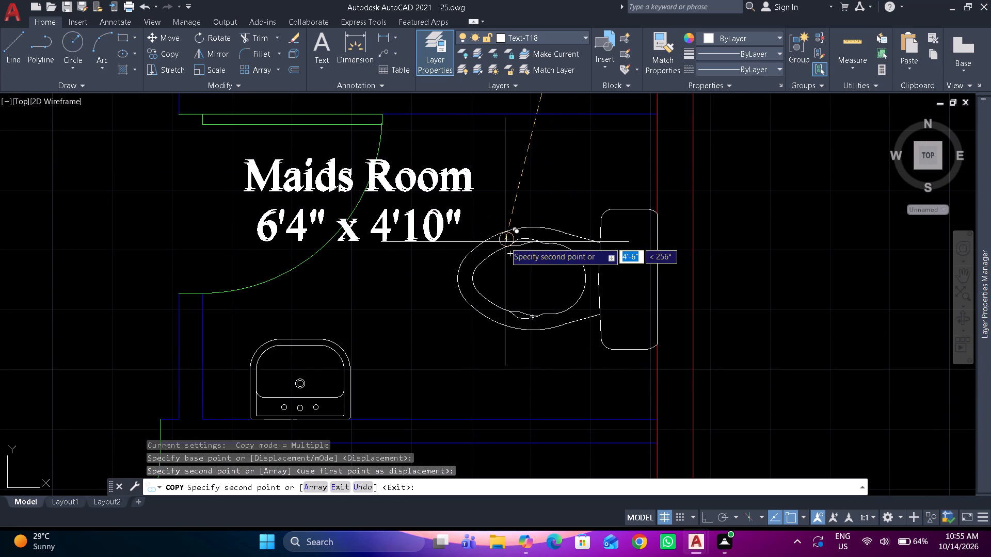
Change the copied label beside the toilet block to Toilet with the size 6'1" x 4'3".
double_click(469, 193)
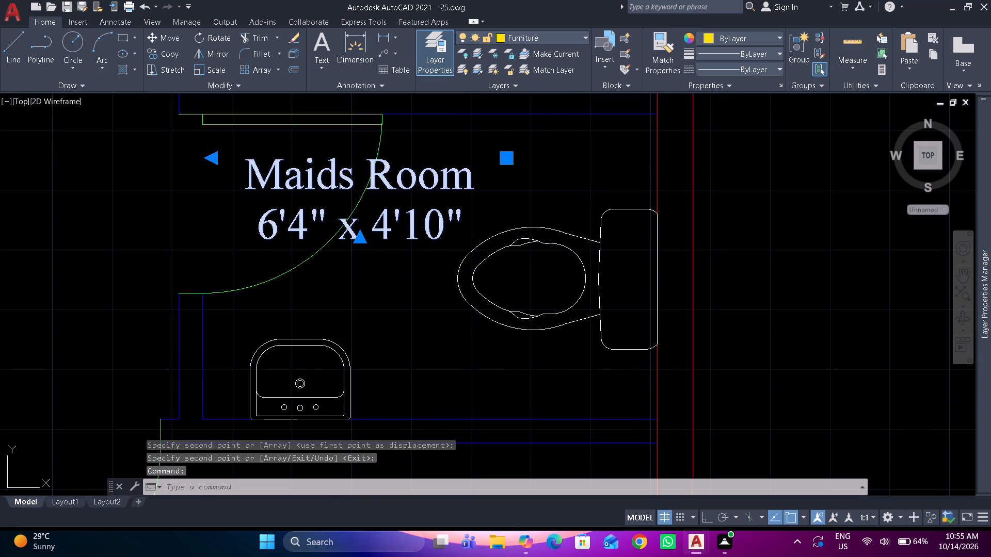
key("ctrl+a")
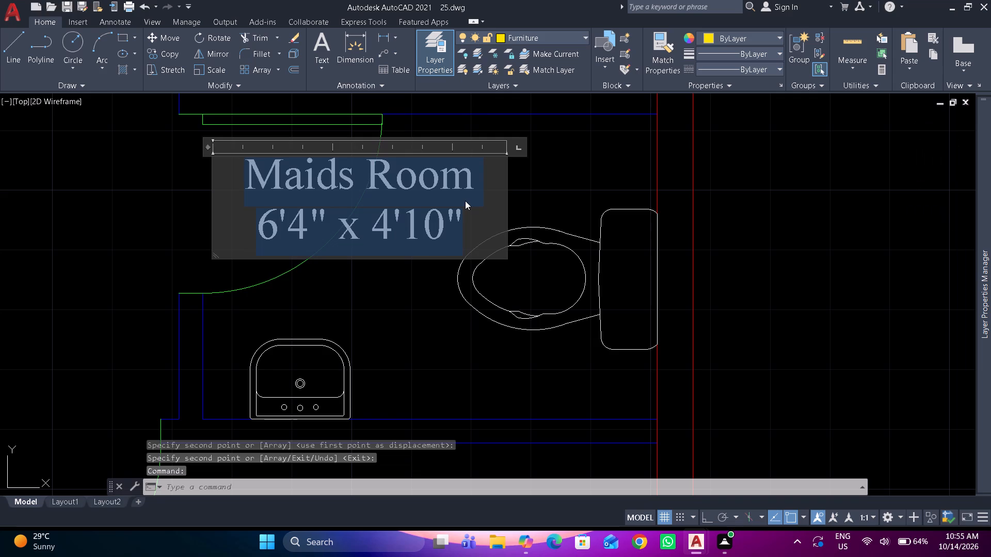
type("Toiloet")
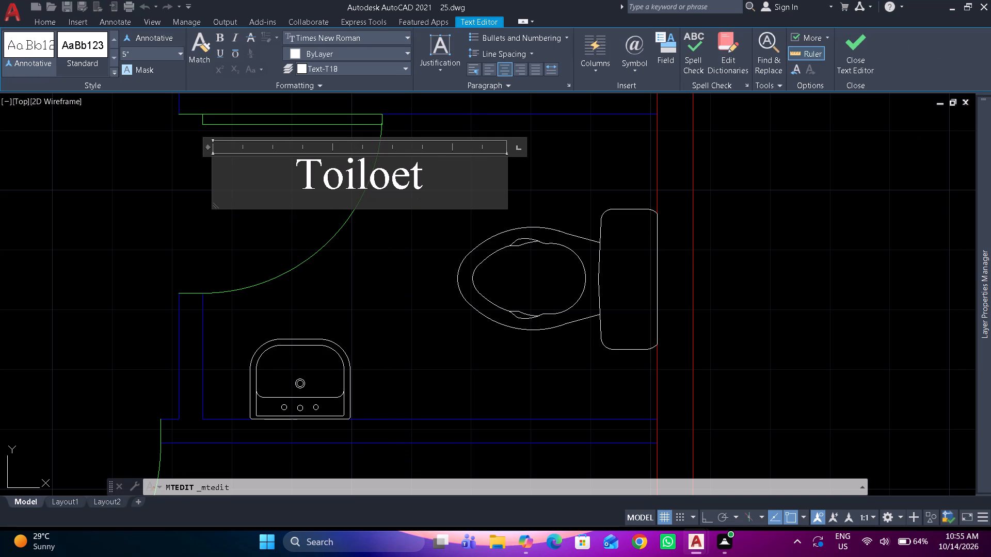
key("BackSpace")
key("BackSpace")
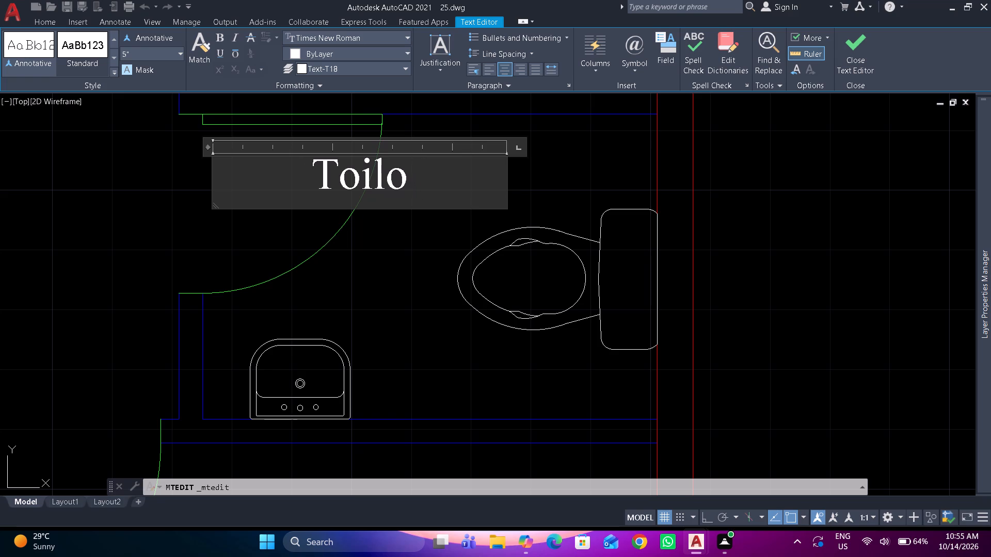
key("BackSpace")
type("et")
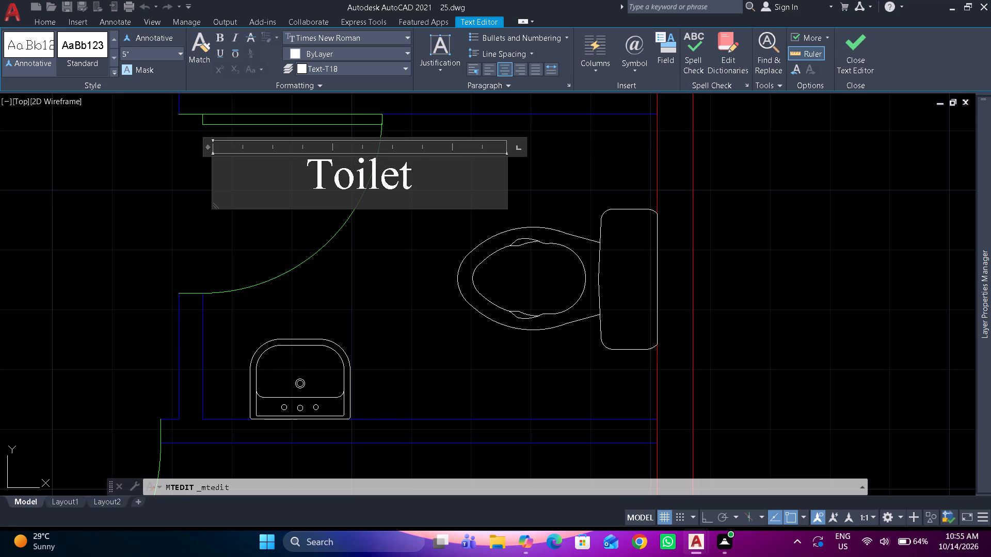
key("Return")
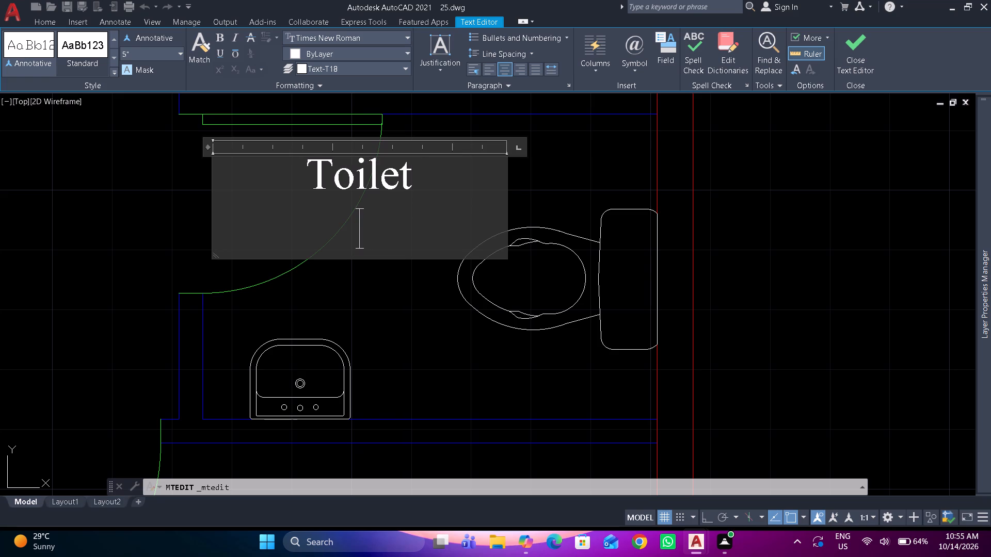
type("6'1\" x")
key("space")
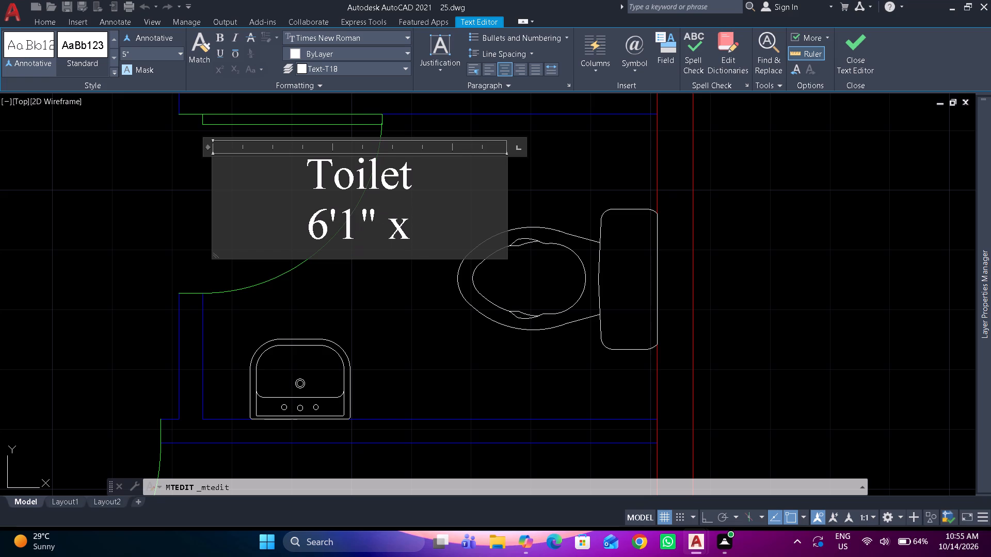
type("4'2")
key("BackSpace")
type("3\"")
left_click(402, 281)
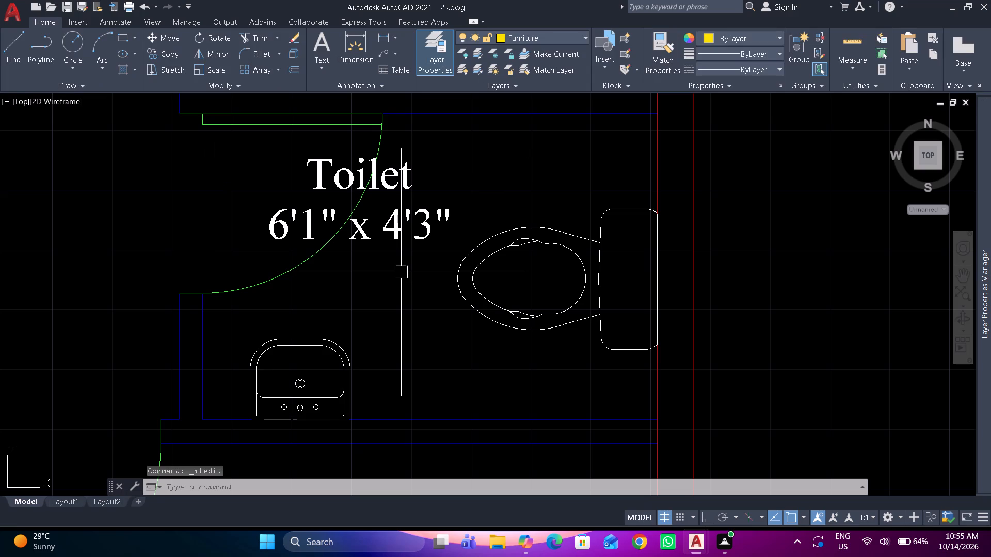
Copy the Toilet label onto the bed in the bedroom directly below the toilet.
scroll(401, 272, "down", 2)
middle_click_drag(401, 272, 411, 253)
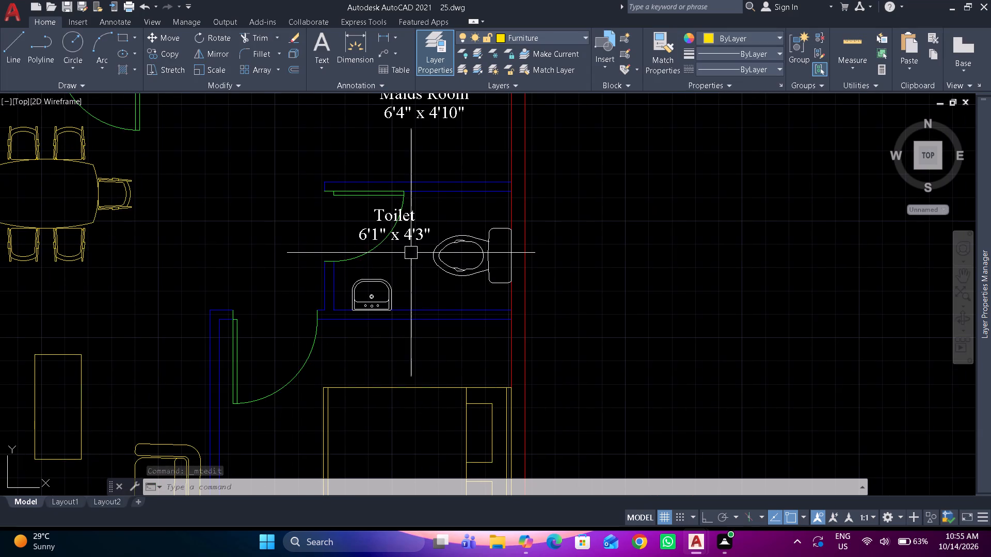
scroll(411, 253, "down", 1)
middle_click_drag(412, 250, 438, 197)
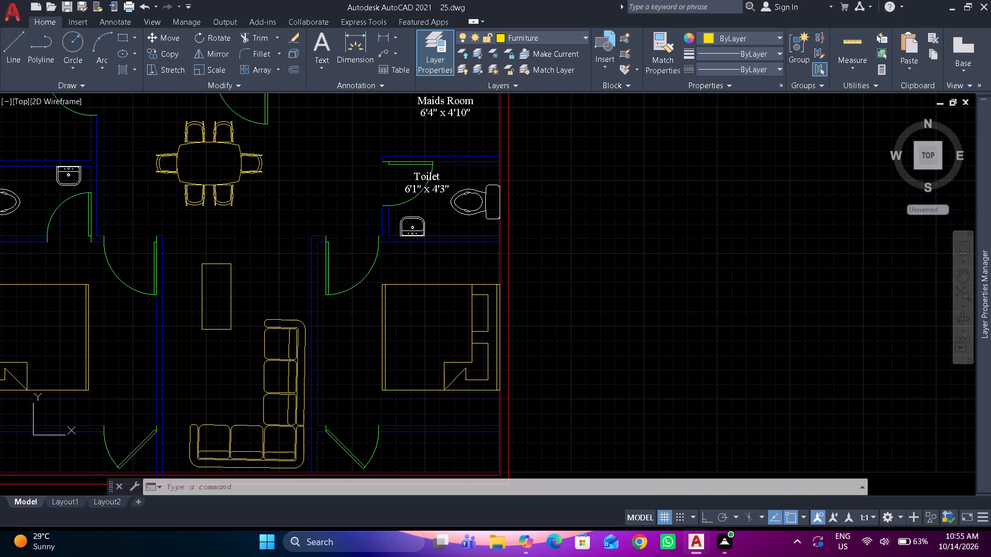
left_click(438, 194)
type("co")
key("space")
left_click(436, 189)
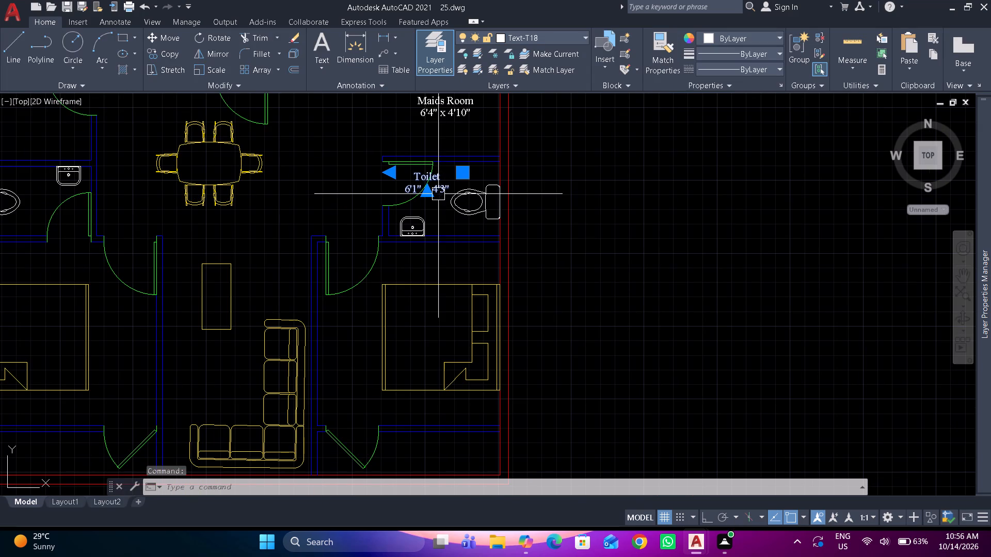
scroll(430, 338, "up", 2)
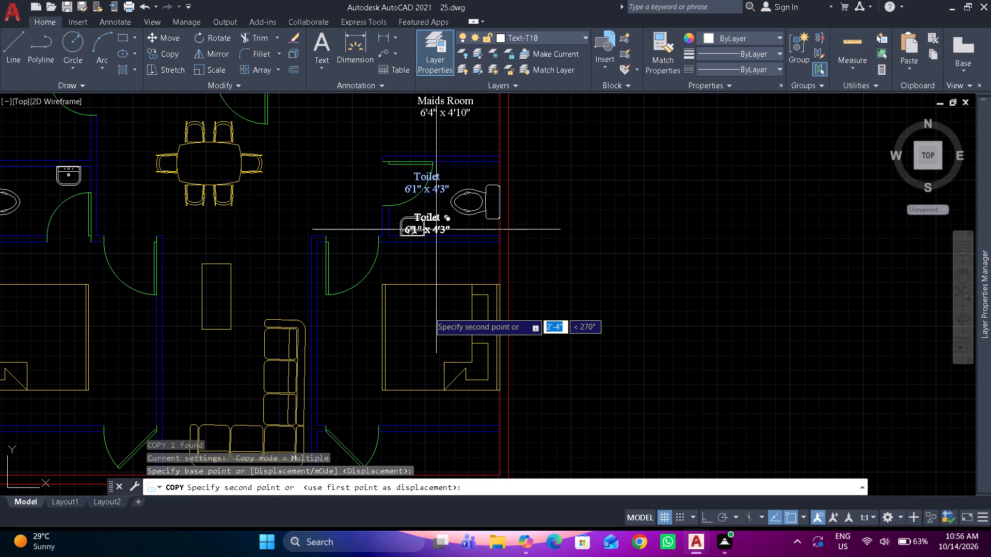
left_click(431, 338)
key("space")
Change the copied label on the bed to Bedroom with the size 10'5" x 10'6".
double_click(423, 309)
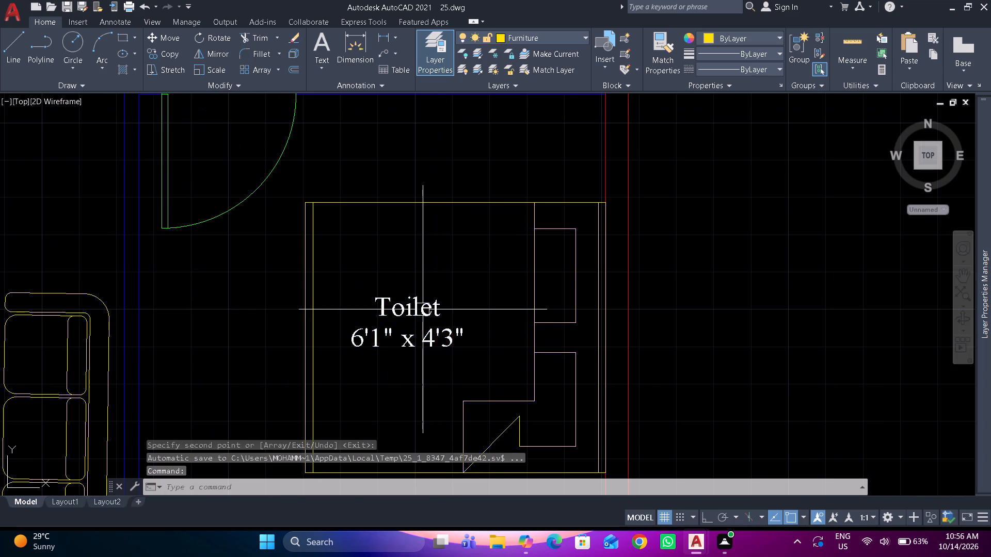
key("ctrl+a")
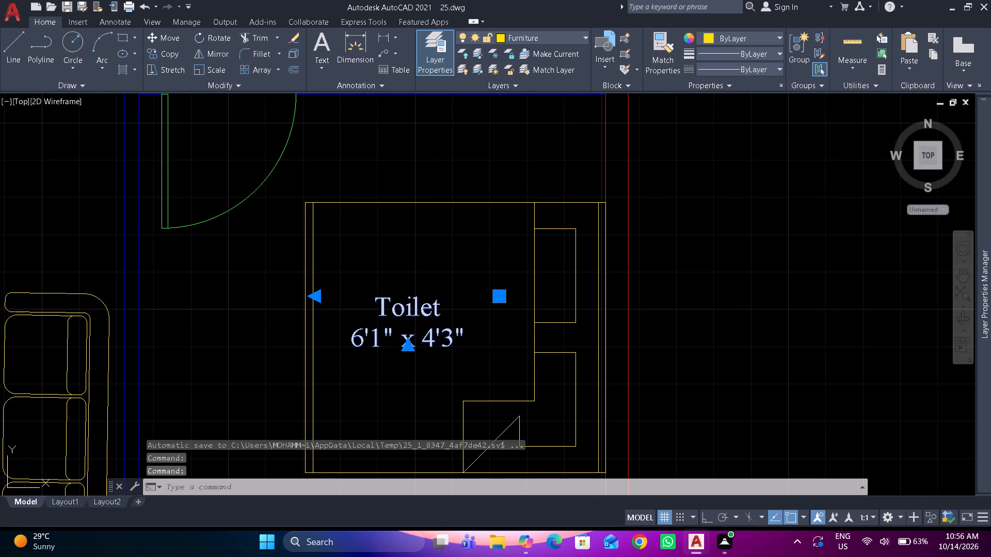
type("Bedroom")
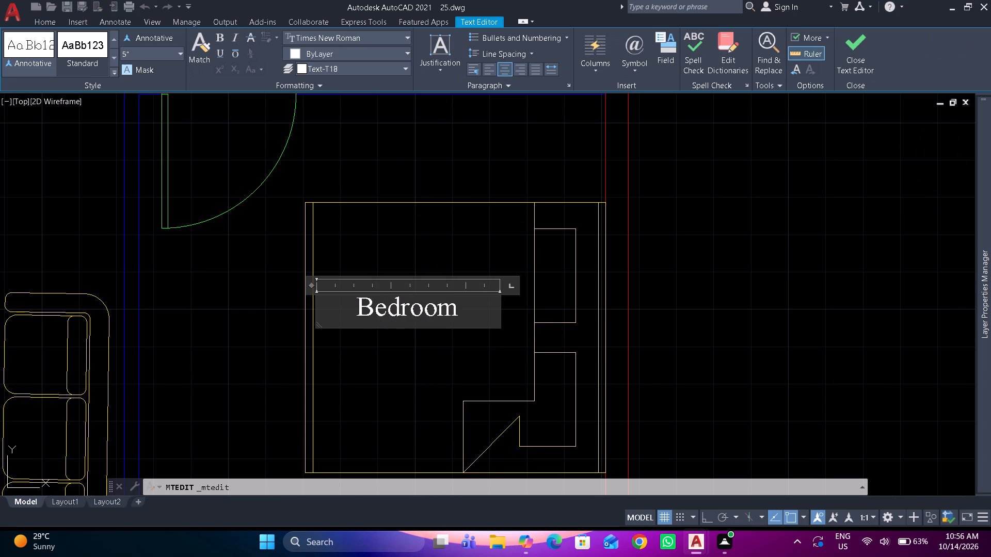
key("Return")
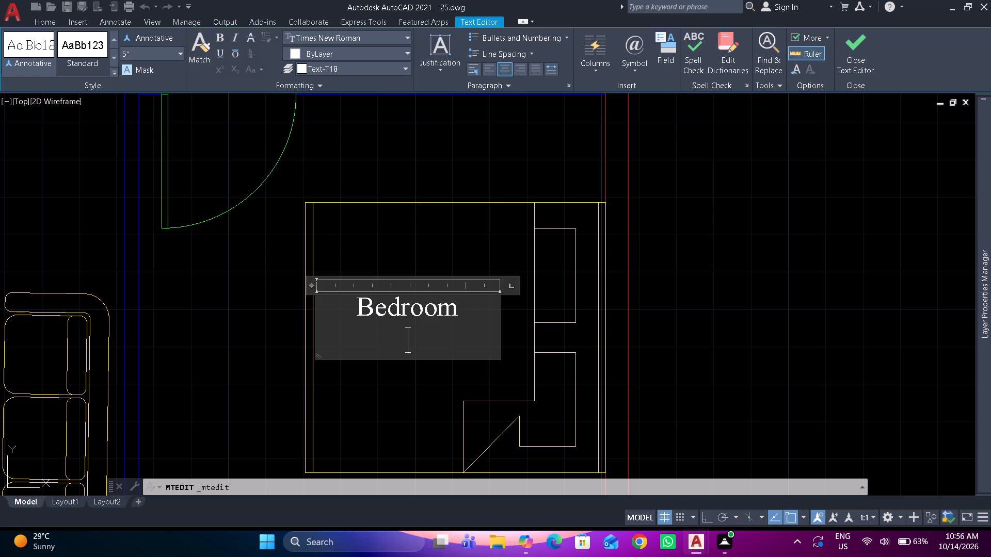
type("10'5\" x")
key("space")
type("10'6\"")
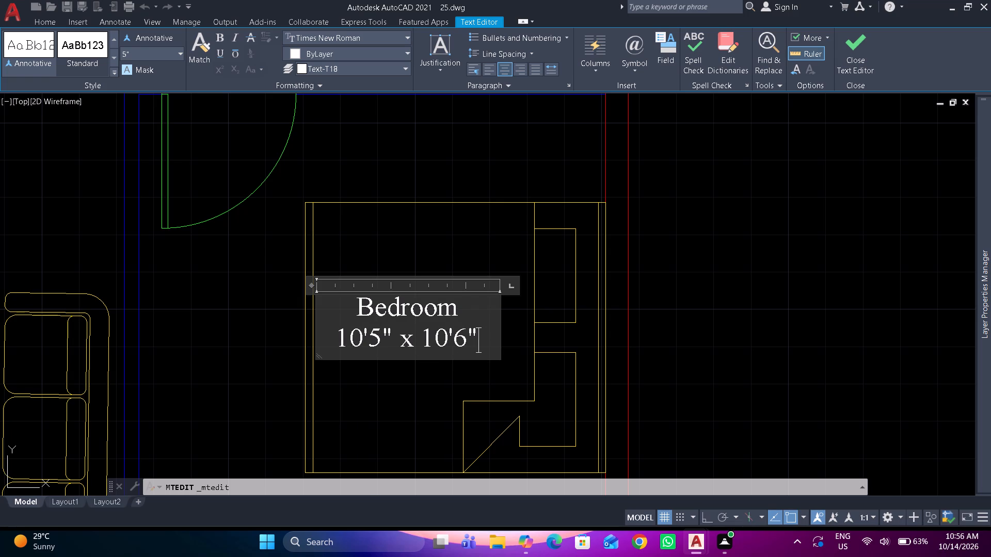
left_click(428, 268)
Copy the Bedroom label into the middle room, in the open area beside the L-shaped sofa.
left_click(427, 310)
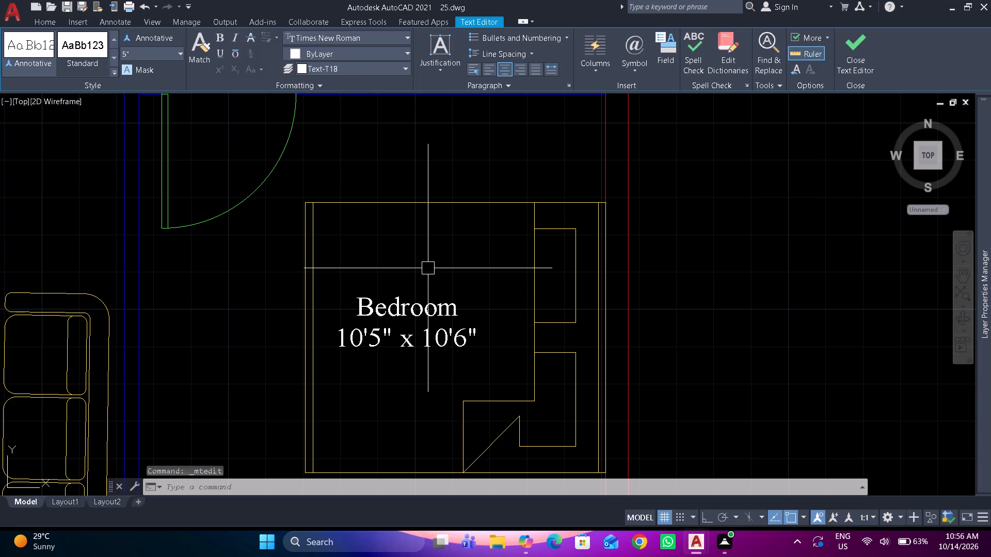
key("c")
key("o")
key("space")
left_click(422, 322)
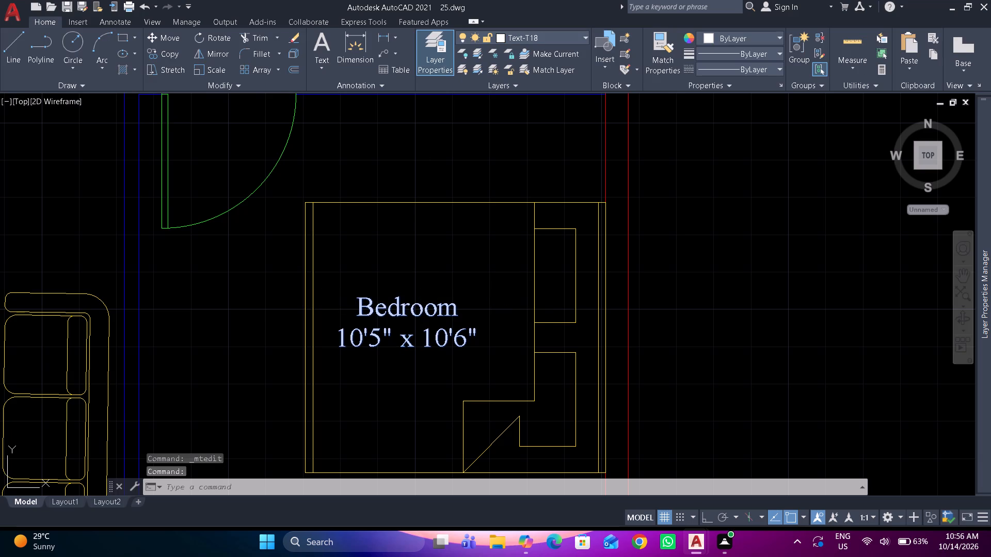
scroll(422, 322, "down", 2)
middle_click_drag(421, 326, 419, 325)
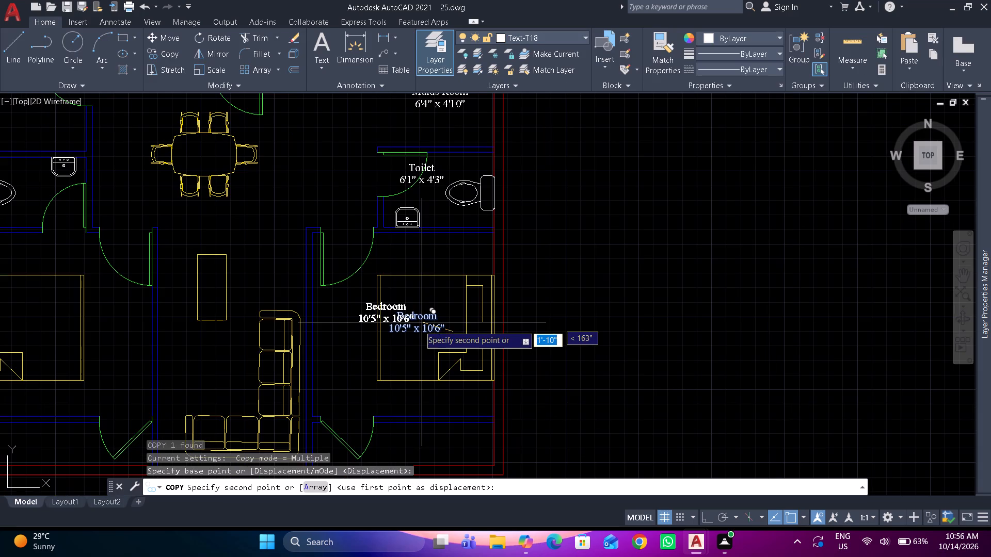
middle_click_drag(419, 325, 534, 287)
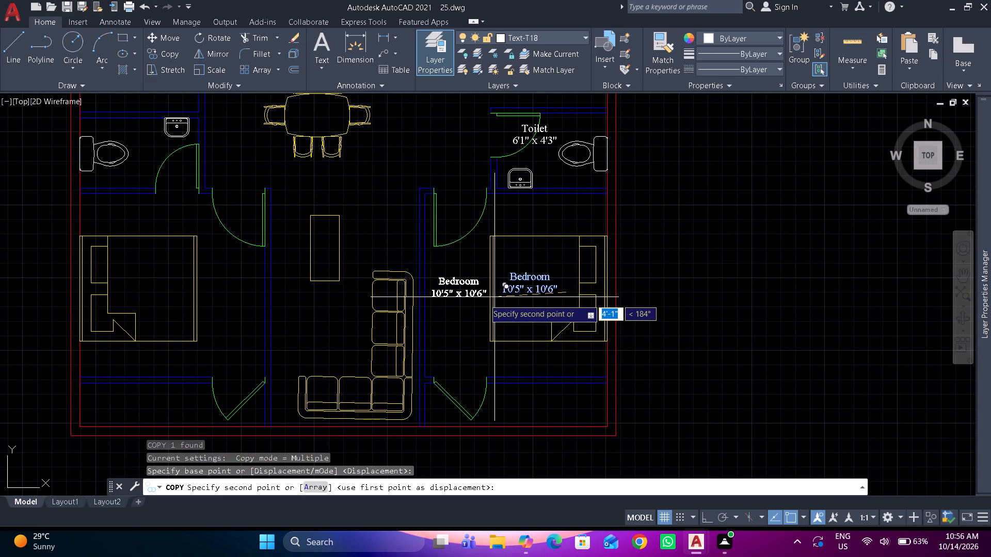
scroll(371, 330, "up", 2)
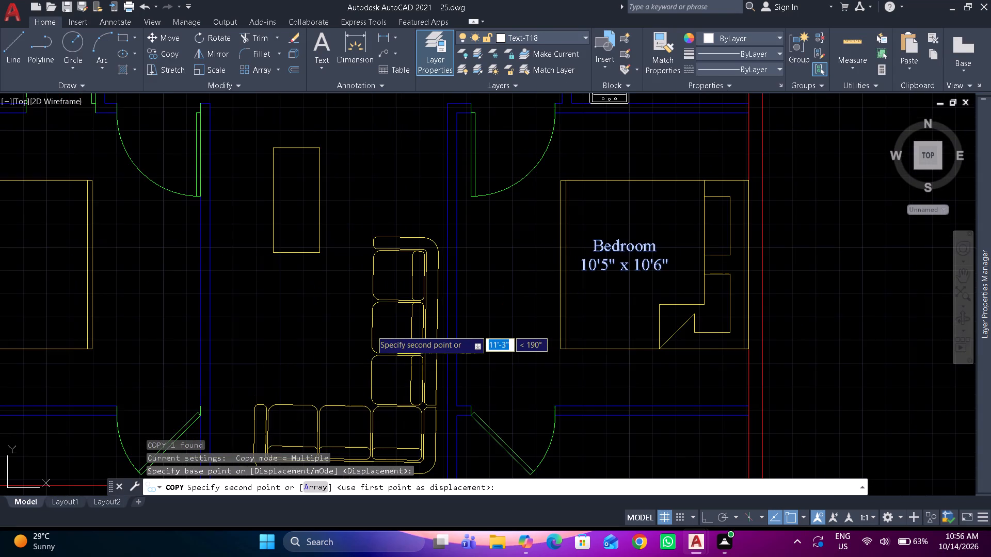
left_click(369, 331)
key("space")
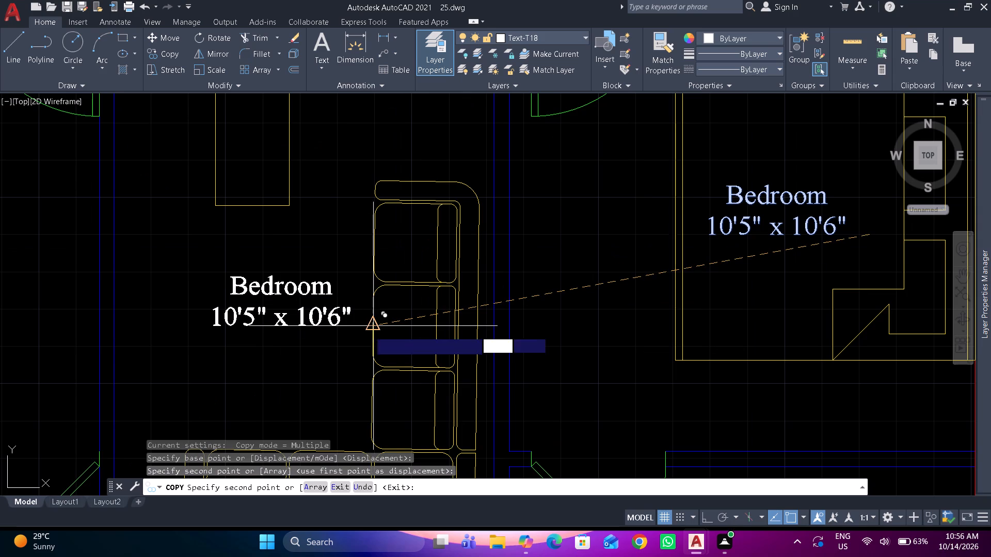
Change the copied label beside the L-shaped sofa to Living Room with the size 14'0" x 8'6".
double_click(323, 301)
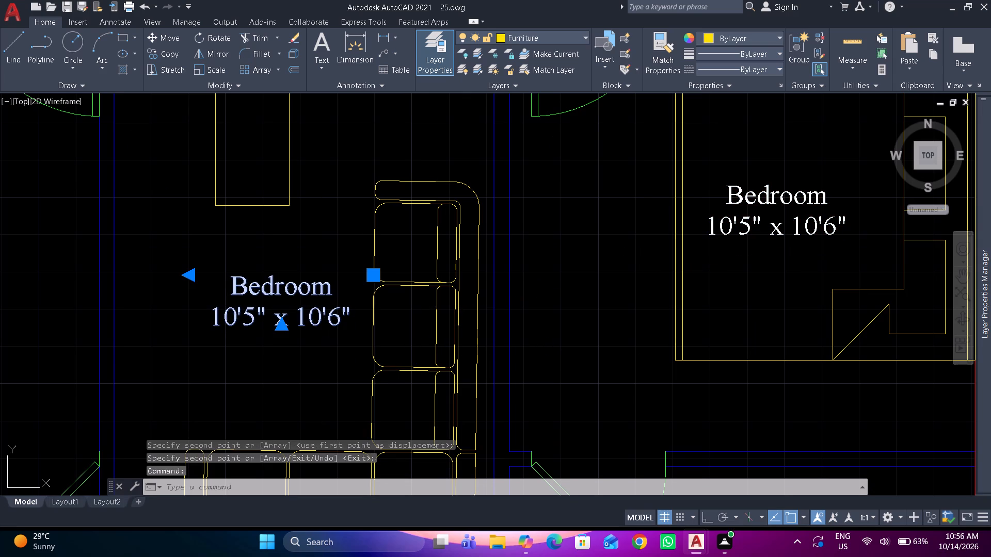
key("ctrl+s")
key("ctrl+a")
key("shift+l")
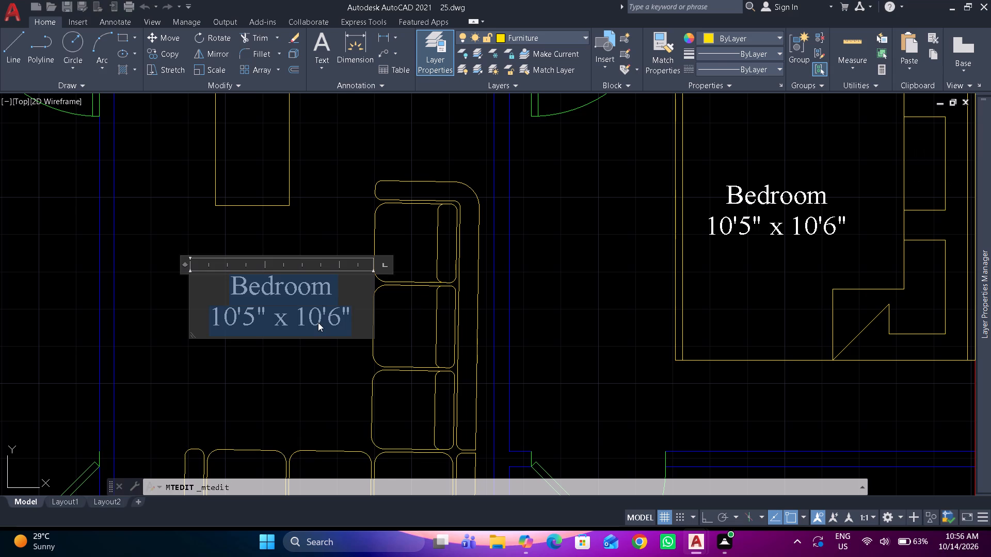
type("iving Room")
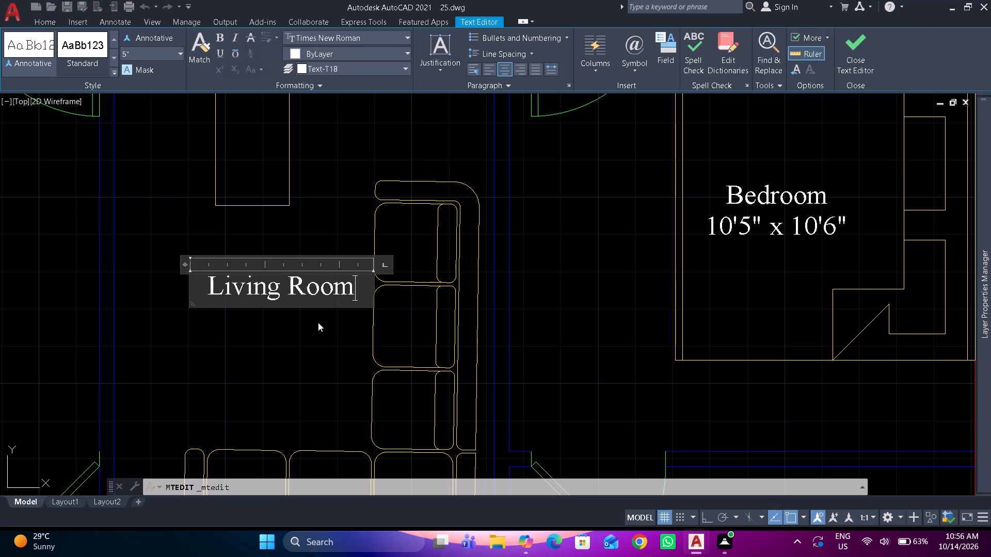
key("Return")
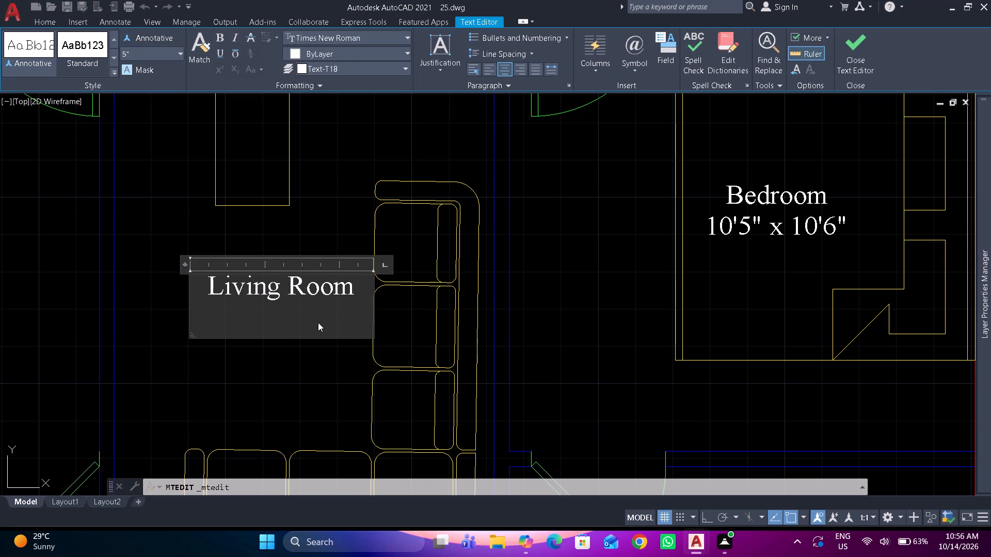
type("14'0\" x")
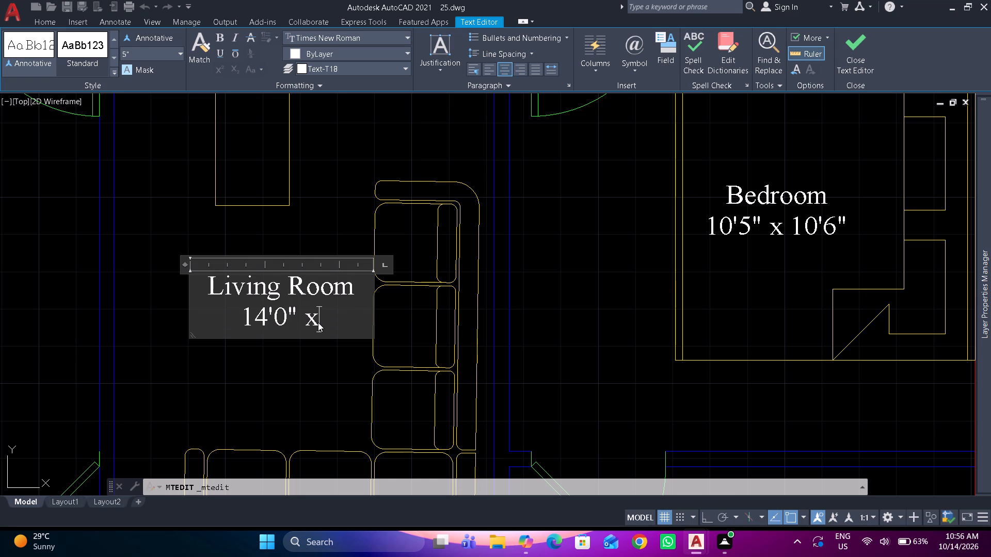
key("space")
type("8'")
type("6\"")
left_click(290, 373)
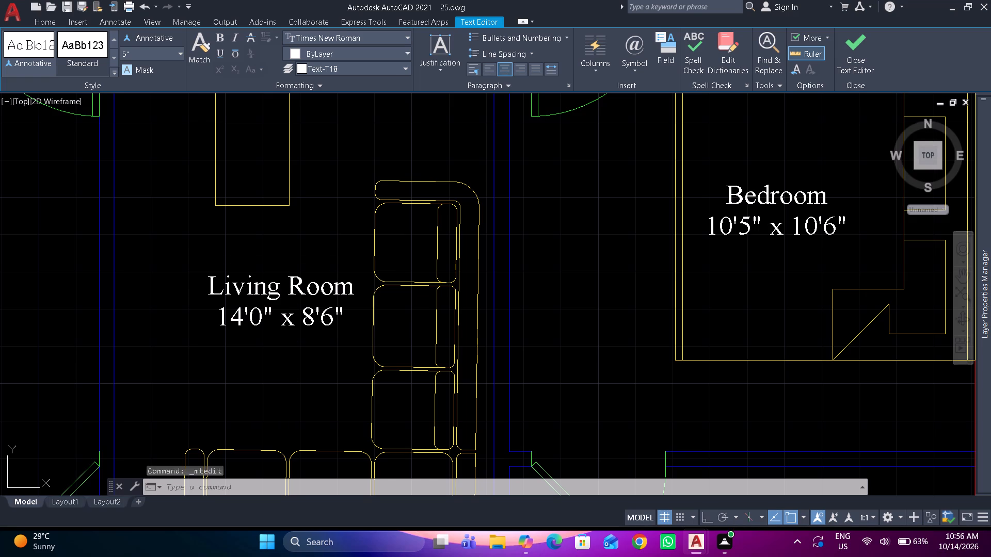
Copy the Bedroom label into the bedroom on the opposite side of the living room, in the space beside the bed.
scroll(286, 348, "down", 1)
middle_click_drag(301, 354, 557, 335)
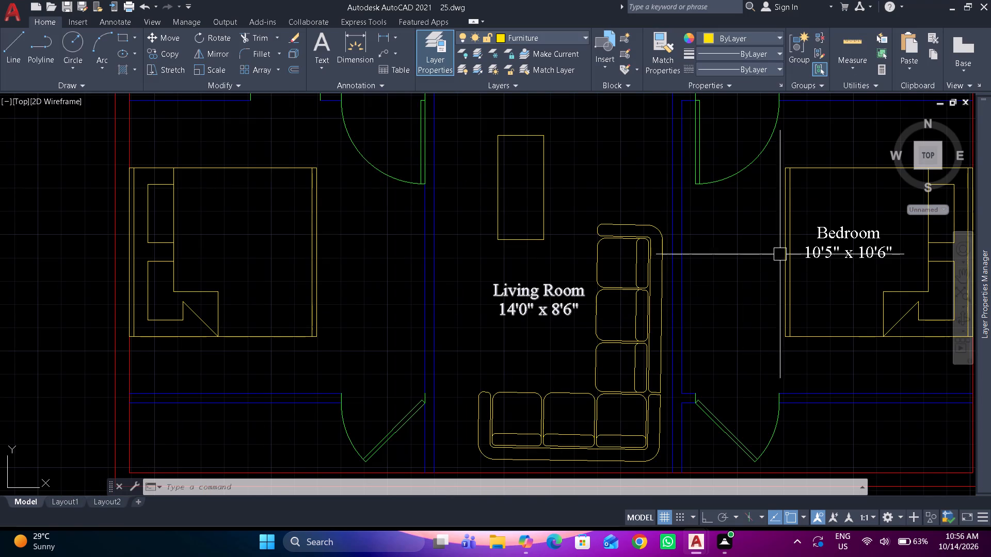
left_click(830, 235)
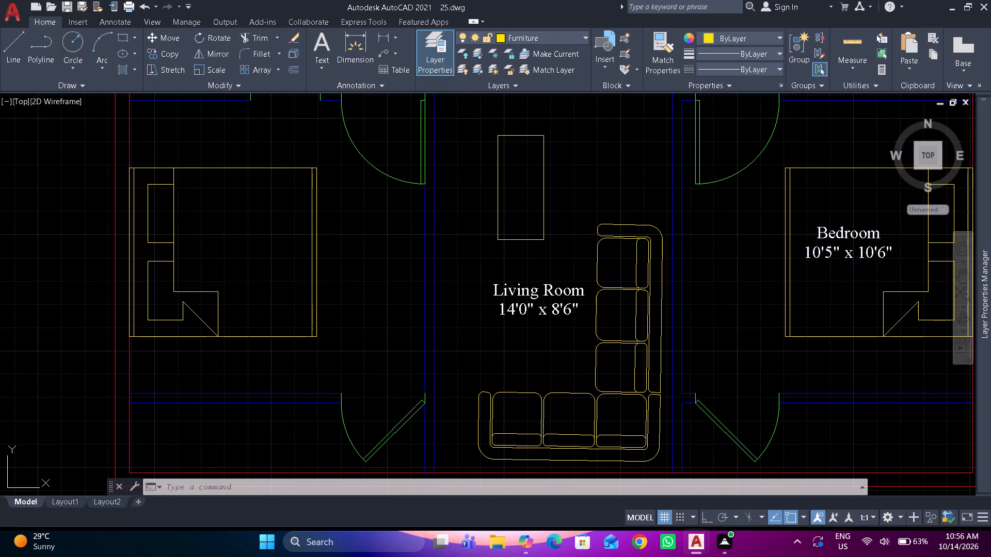
type("co")
key("space")
left_click(848, 241)
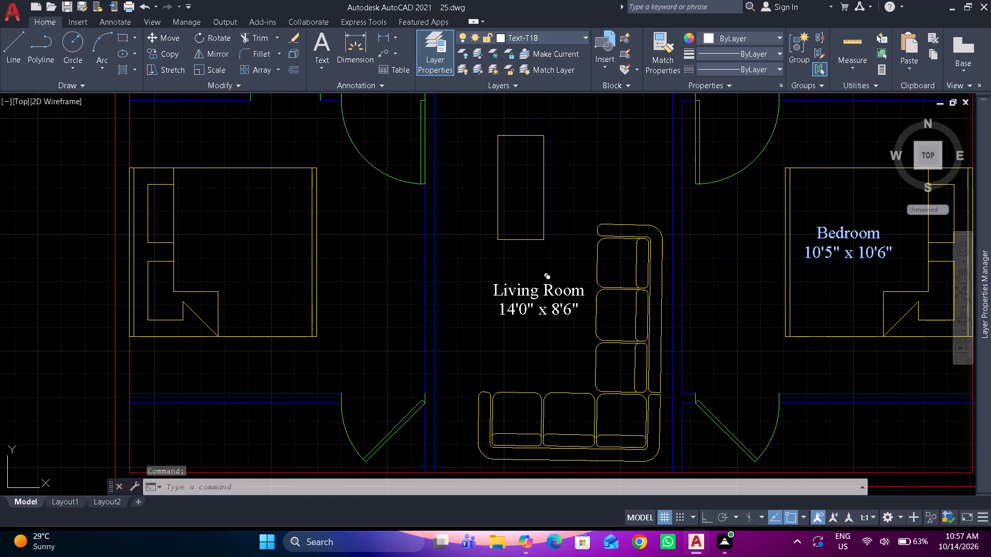
scroll(361, 273, "up", 1)
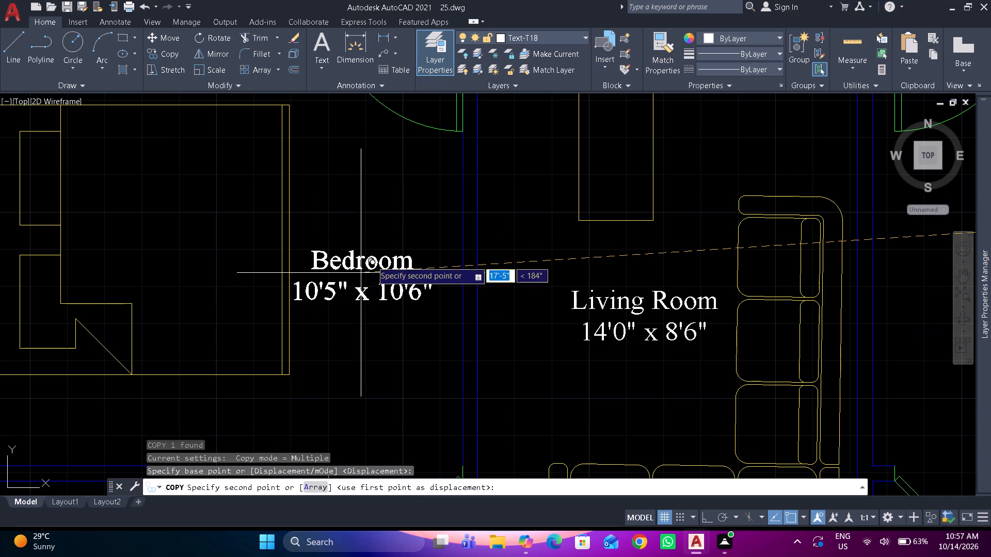
left_click(377, 253)
key("Escape")
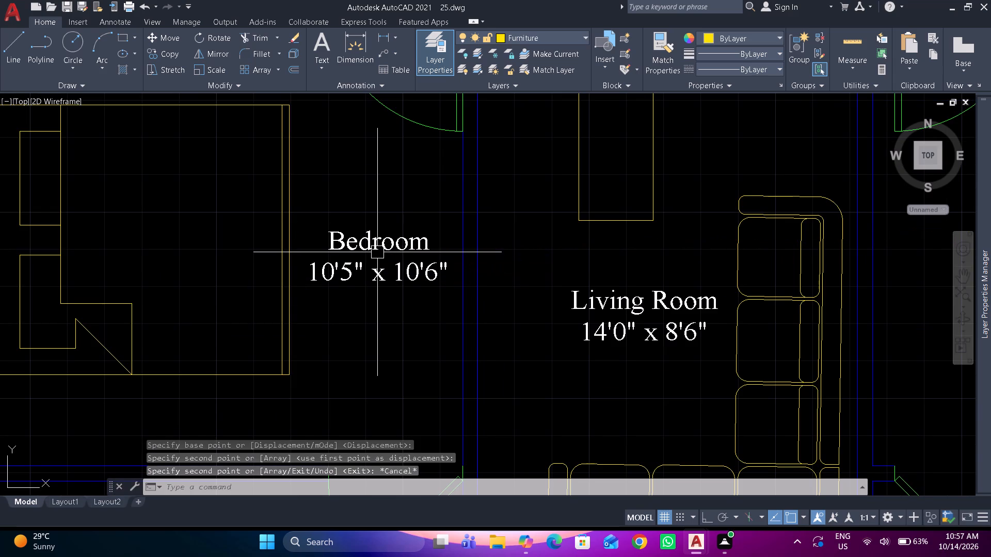
Set the size in the copied Bedroom label beside the bed to 10'7" x 10'6".
double_click(377, 250)
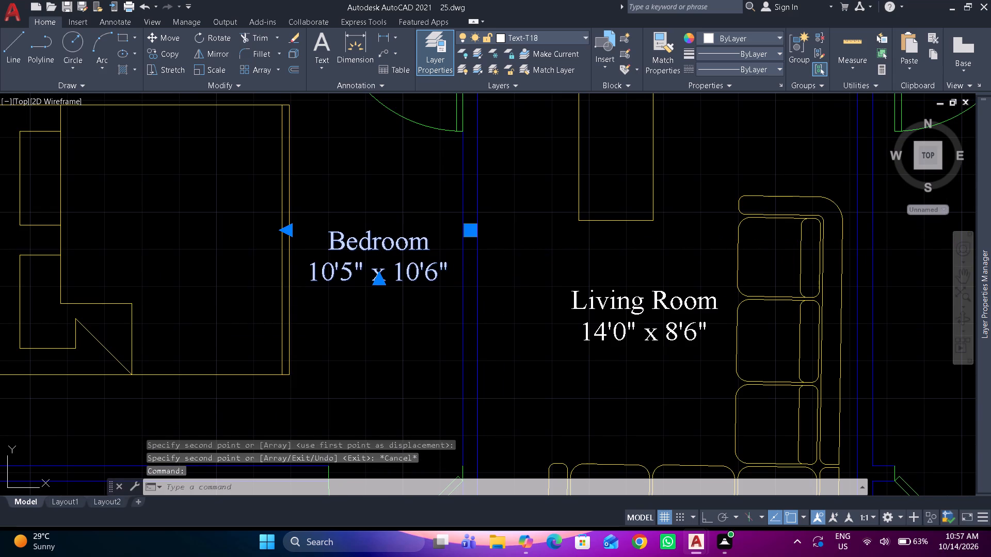
left_click(354, 282)
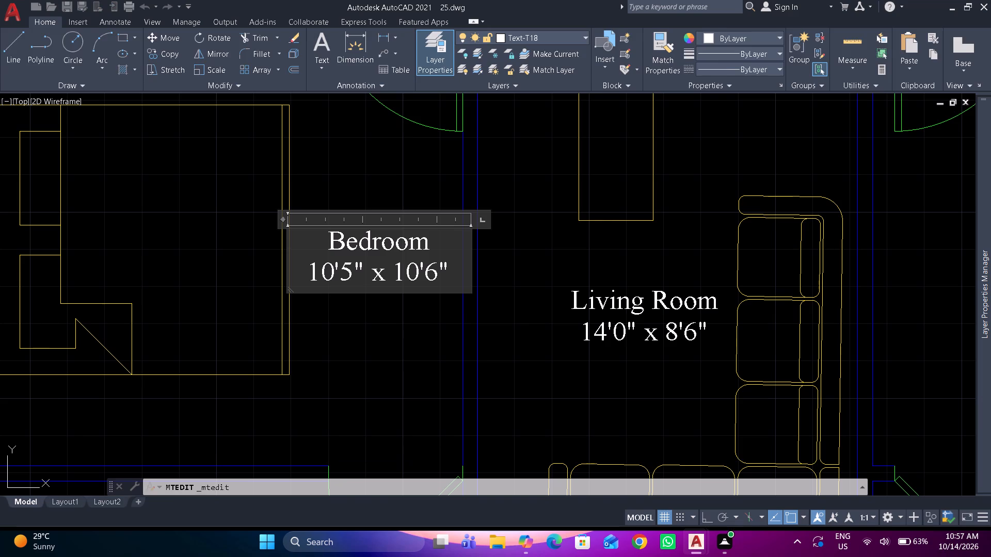
key("BackSpace")
key("7")
key("Right")
key("Right")
key("Right")
key("Right")
key("Right")
key("Right")
key("Right")
key("Right")
key("Right")
key("Right")
key("Right")
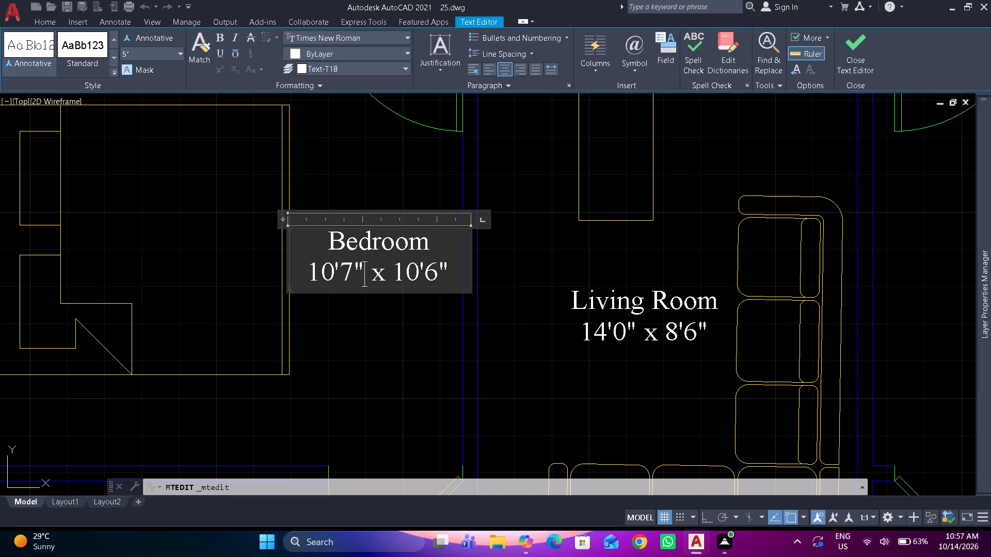
key("Left")
key("BackSpace")
key("6")
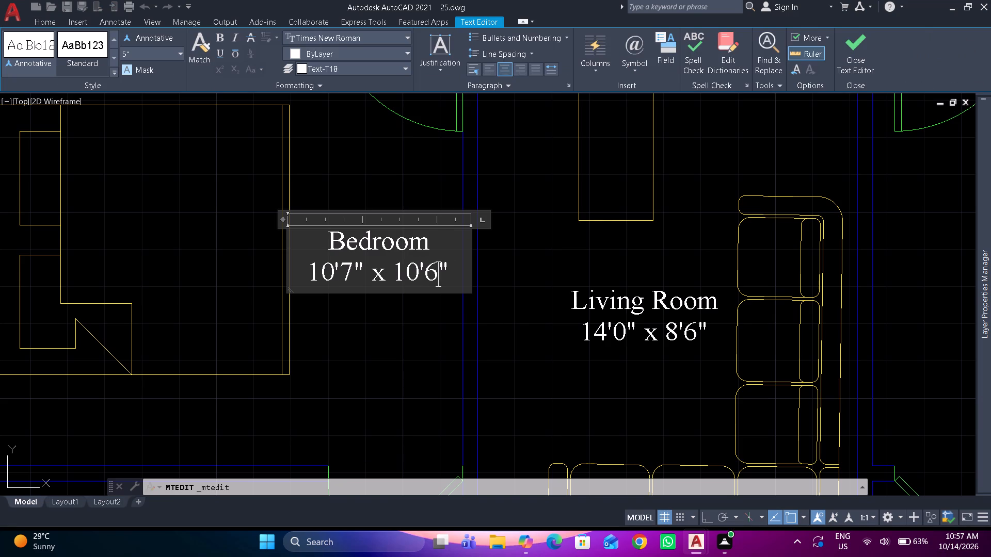
left_click(354, 287)
left_click(353, 304)
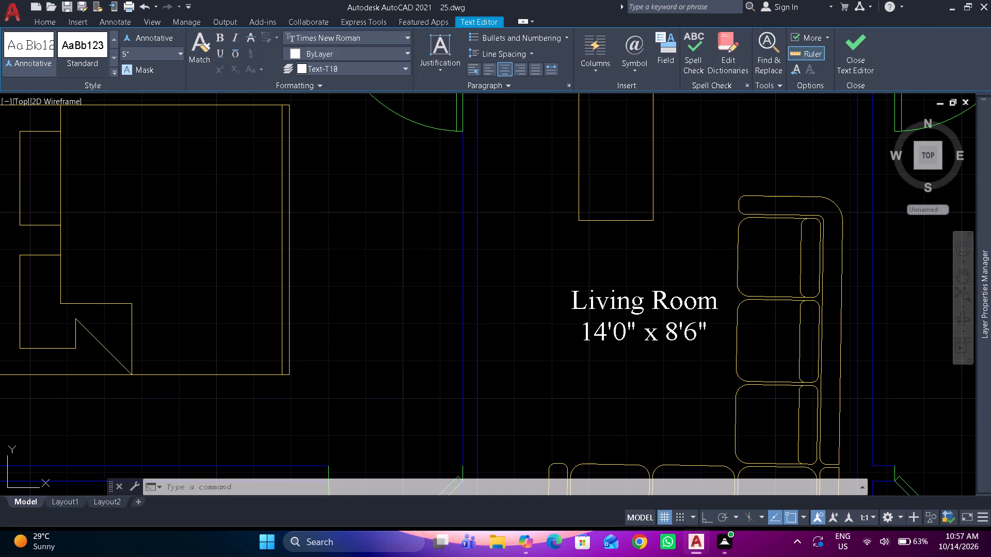
Copy the 10'7" x 10'6" Bedroom label onto the dining table.
scroll(351, 303, "down", 3)
middle_click_drag(351, 303, 369, 326)
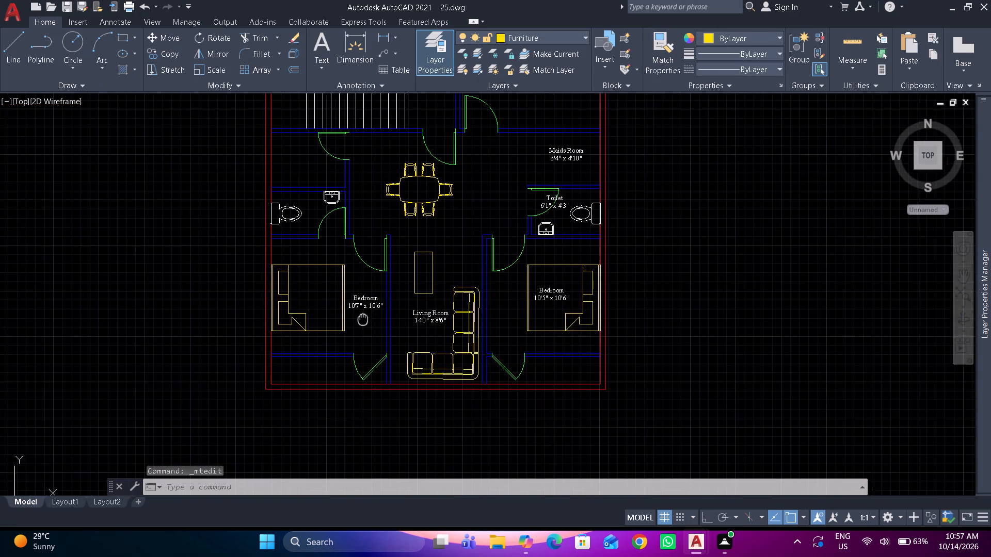
middle_click_drag(369, 326, 374, 335)
scroll(375, 323, "up", 1)
left_click(375, 322)
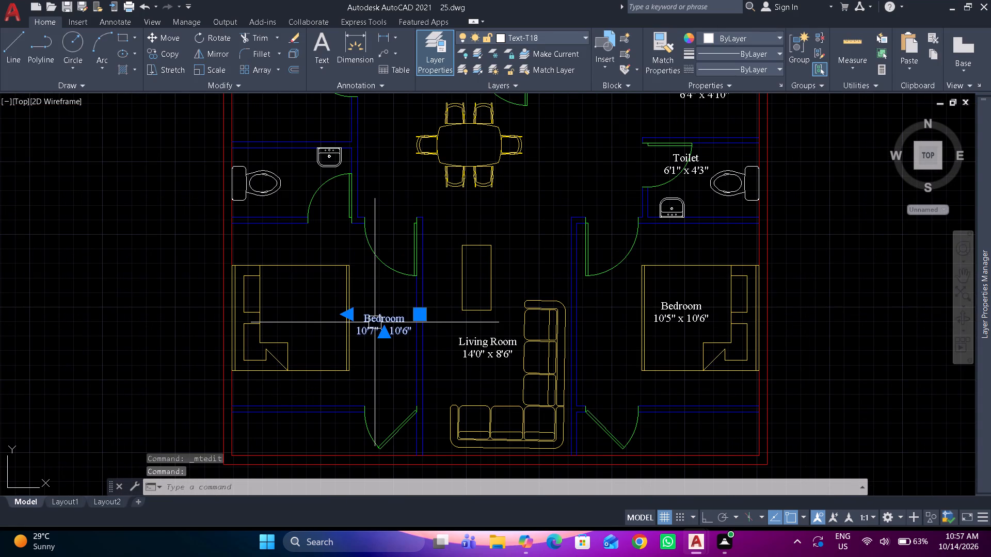
type("co")
key("space")
left_click(375, 322)
middle_click_drag(494, 194, 471, 200)
scroll(473, 215, "up", 3)
middle_click_drag(411, 119, 429, 281)
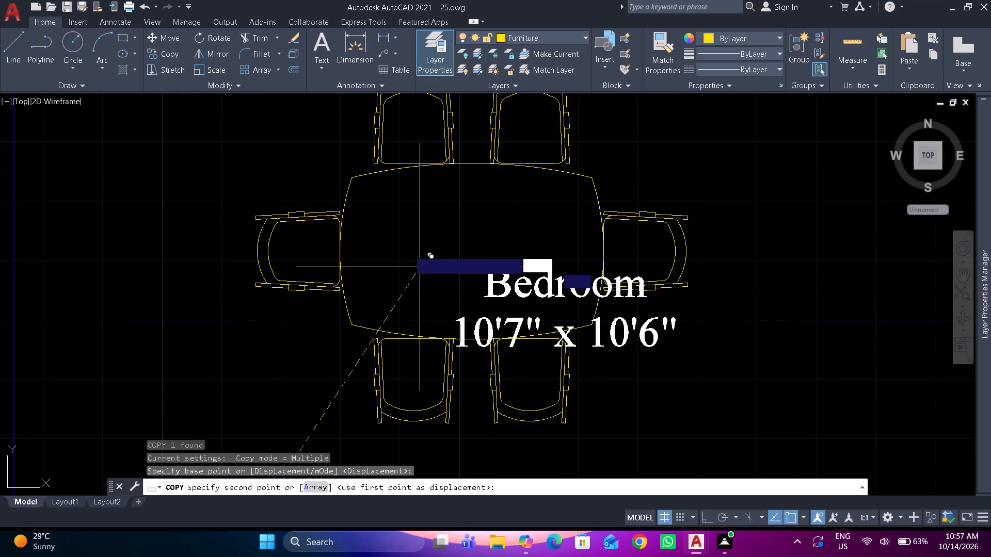
scroll(384, 217, "down", 1)
scroll(369, 211, "up", 1)
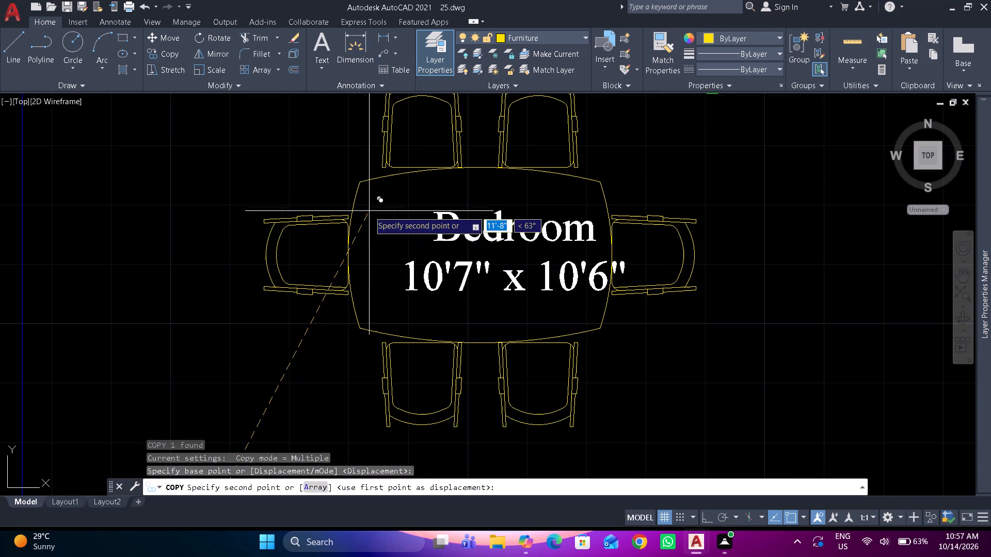
left_click(351, 201)
key("Escape")
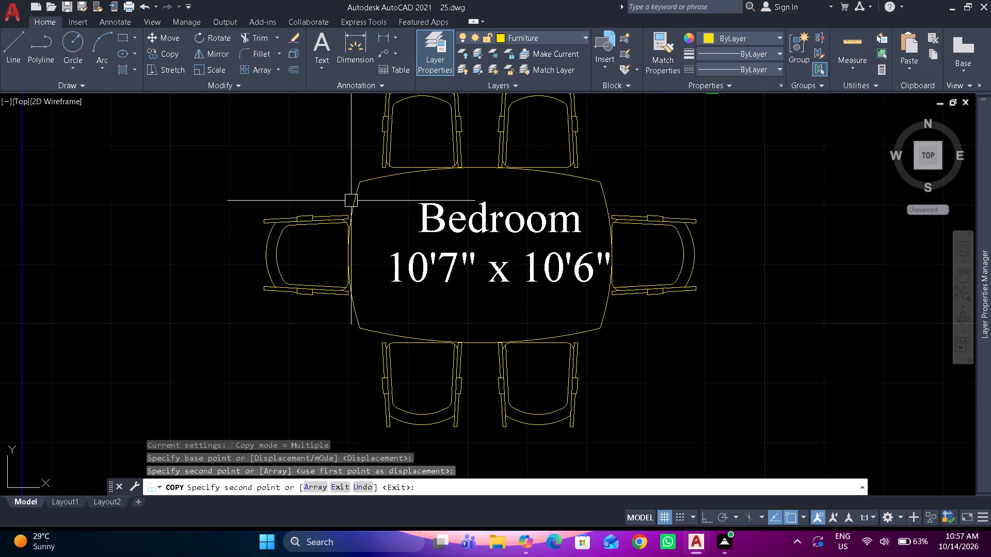
Change the copied label on the dining table to Dining with the size 16'7" x 9'5".
double_click(443, 218)
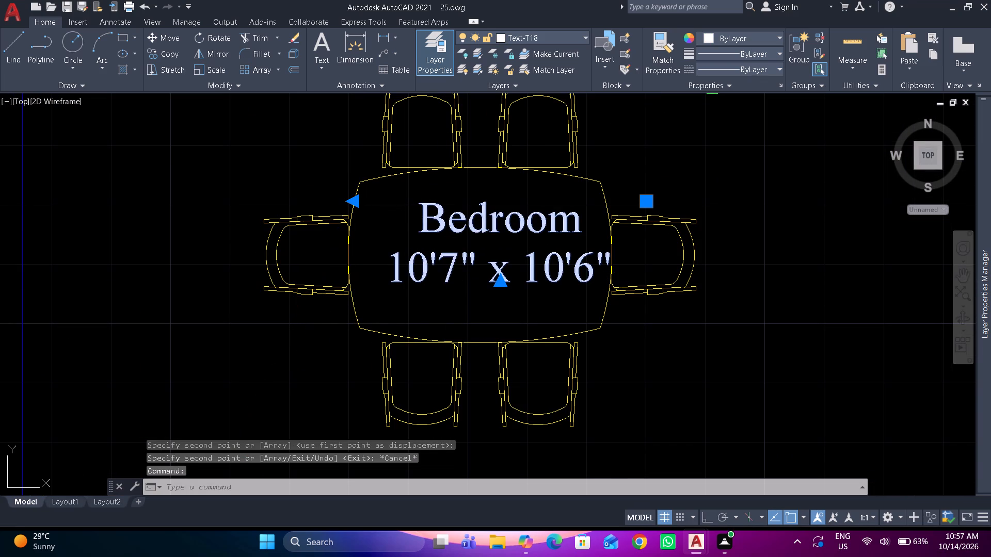
key("ctrl+a")
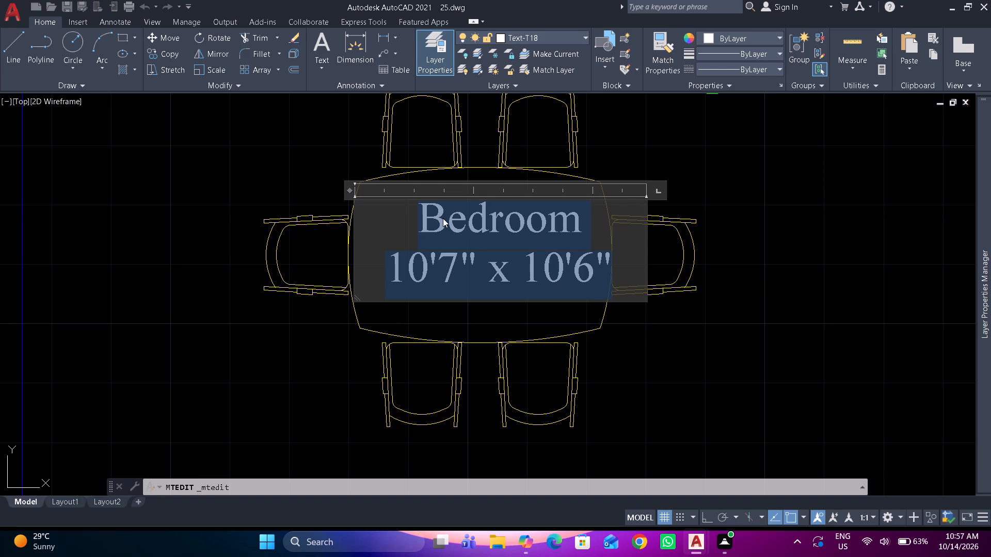
type("Din")
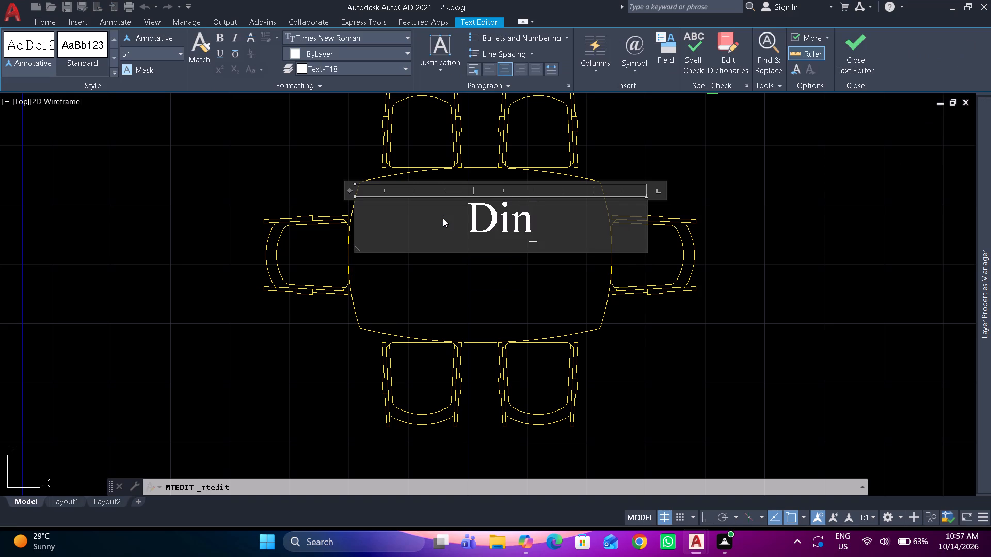
type("ing")
key("Return")
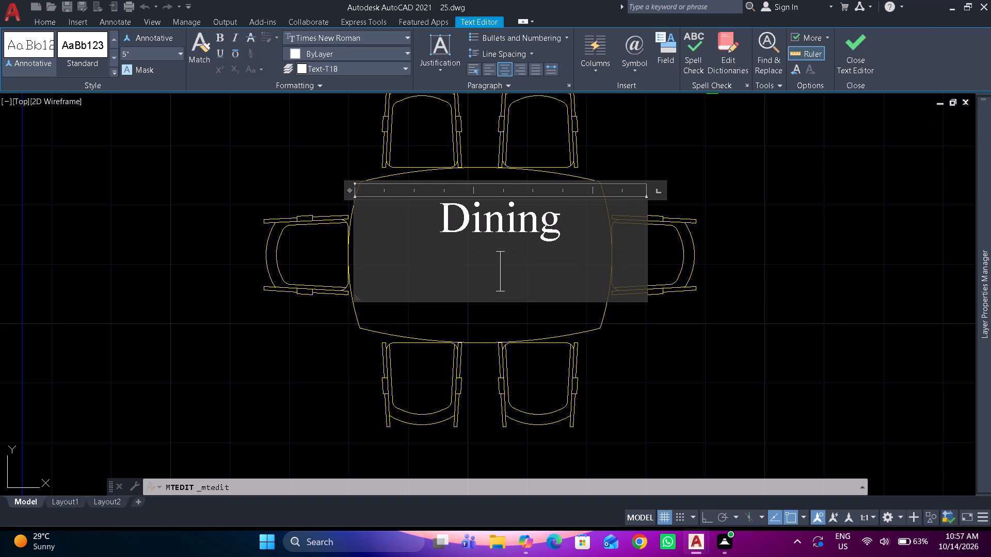
type("16'")
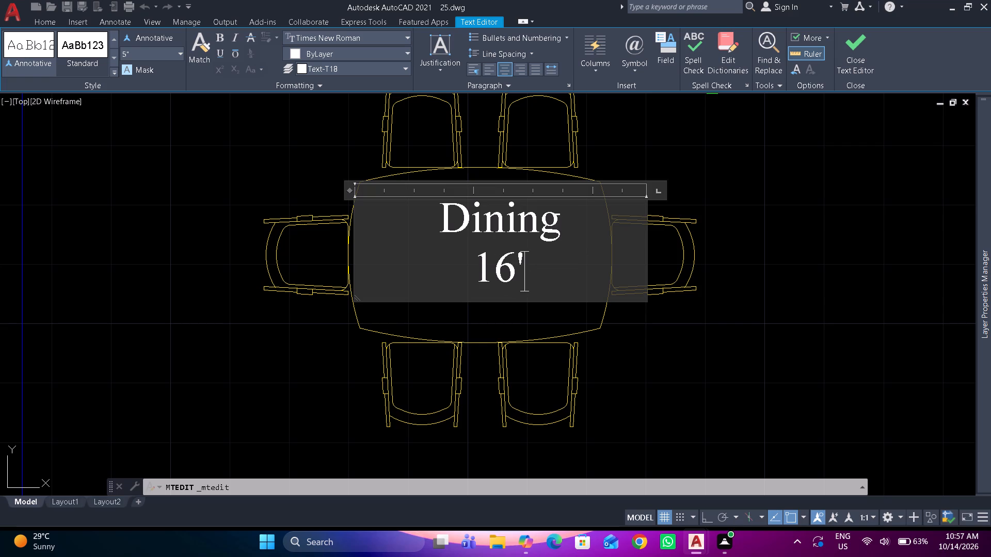
type("7\"")
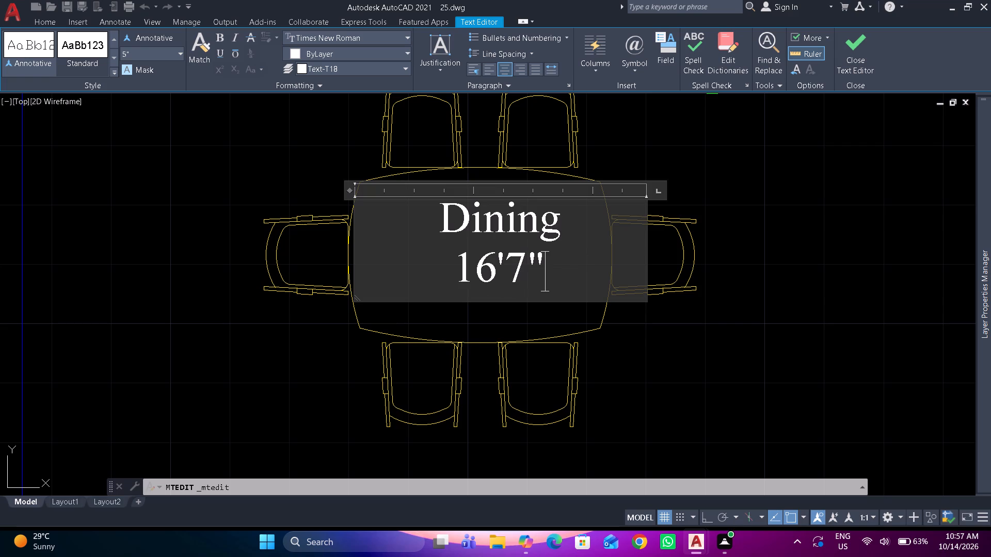
key("space")
type("x")
key("space")
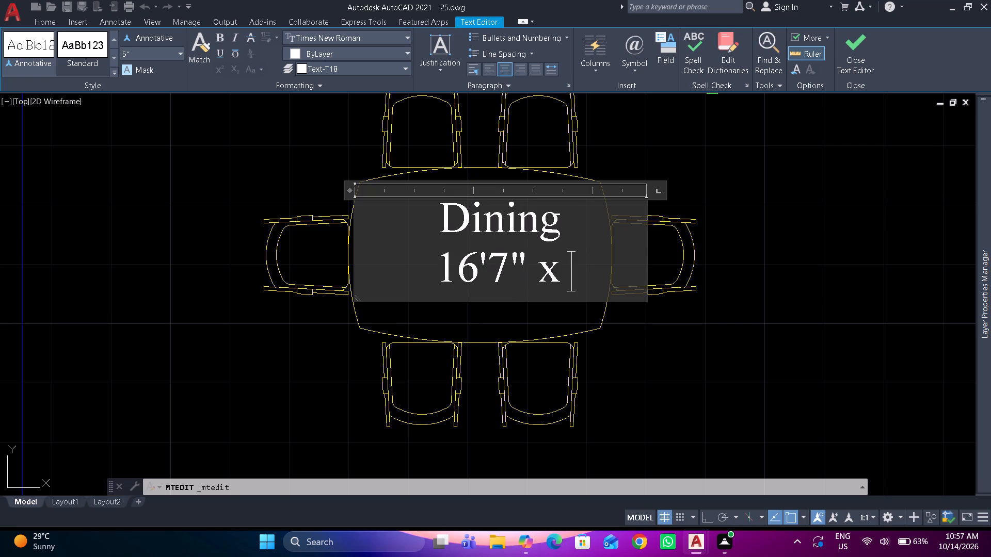
type("9'5")
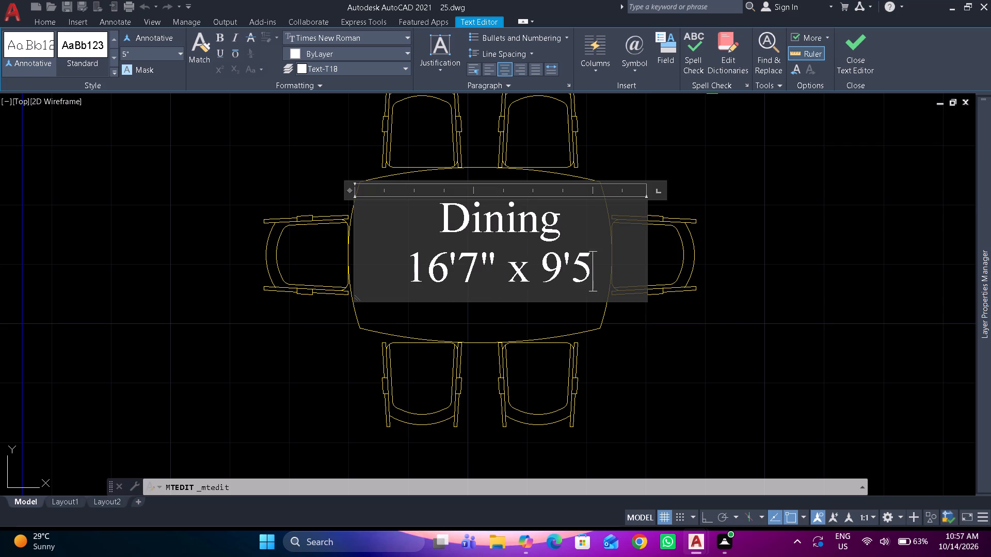
key("shift+quotedbl")
left_click(293, 165)
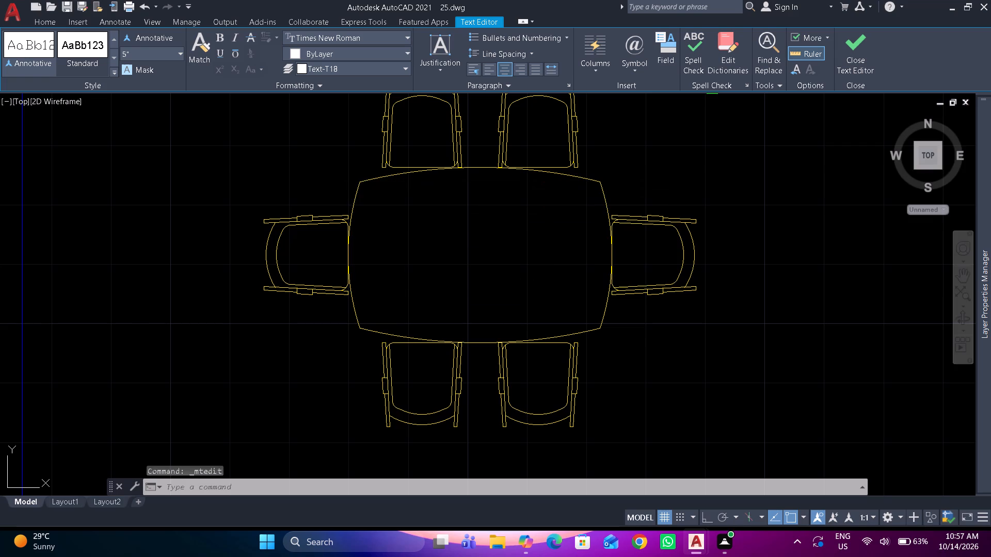
Nudge the Dining label in small increments until it sits centred on the dining table.
left_click(479, 226)
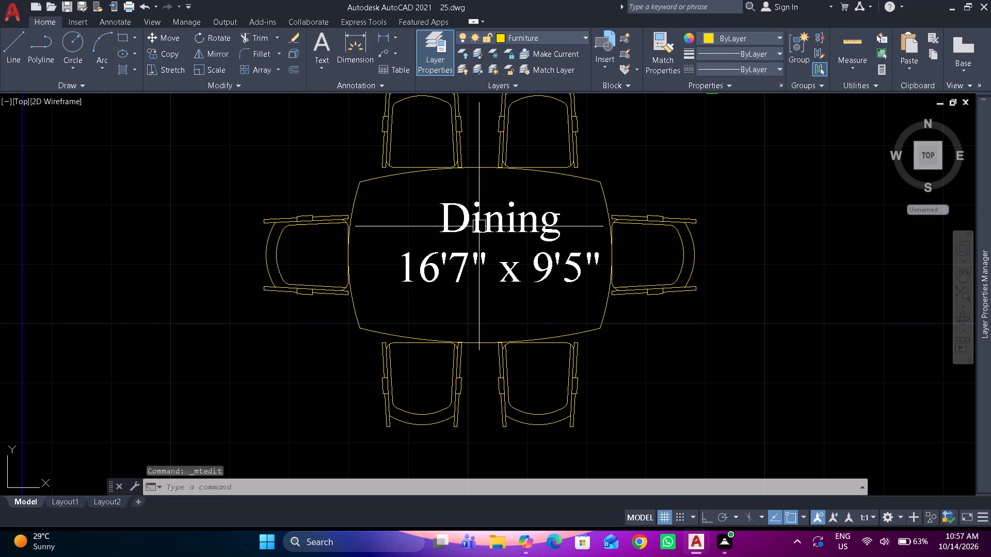
key("ctrl+Left")
key("ctrl+Left")
key("ctrl+Left")
key("ctrl+Left")
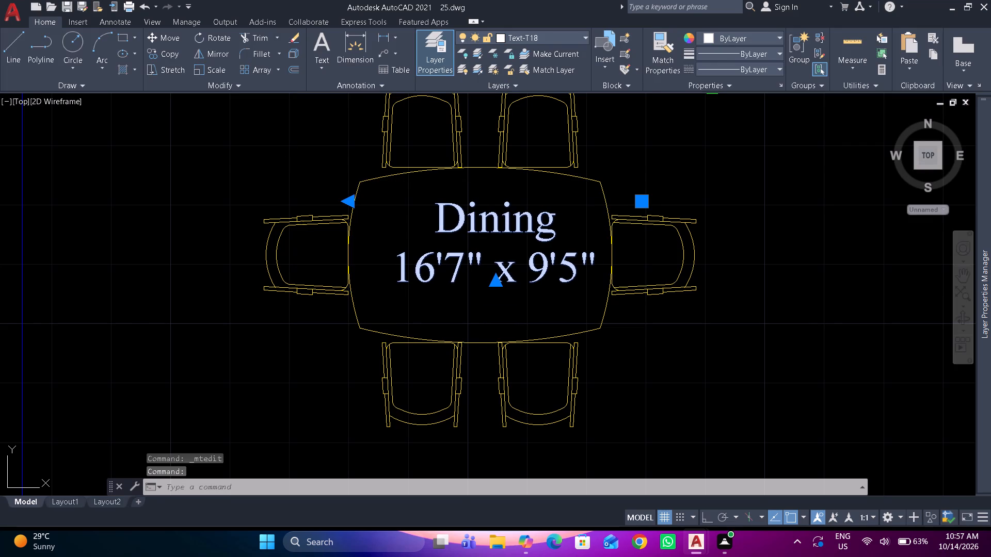
key("ctrl+Left")
key("ctrl+Left")
key("ctrl+Left")
key("ctrl+Left")
key("ctrl+Left")
key("ctrl+Left")
key("ctrl+Left")
key("ctrl+Left")
key("ctrl+Left")
key("ctrl+Down")
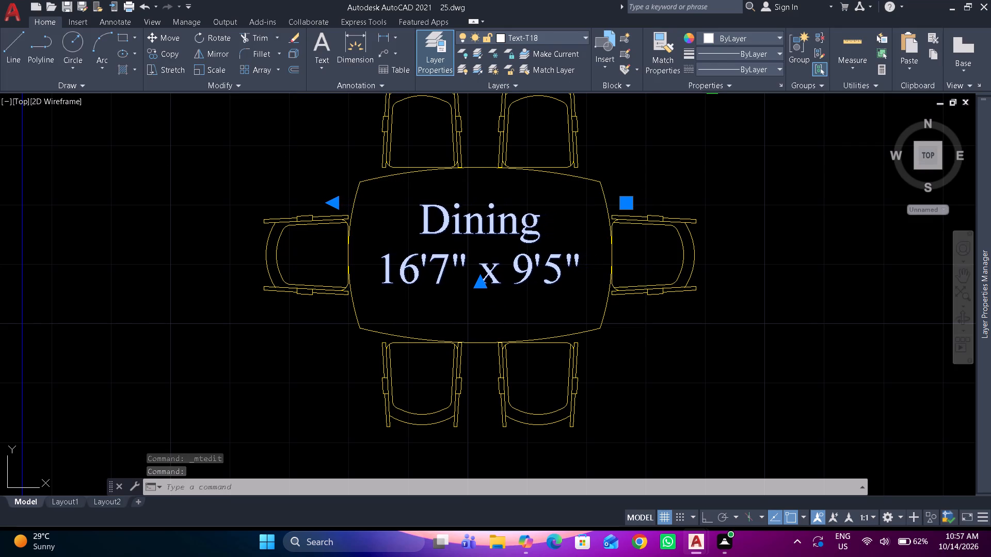
key("ctrl+Down")
key("ctrl+Left")
key("ctrl+Down")
key("ctrl+Down")
key("ctrl+Down")
key("ctrl+Left")
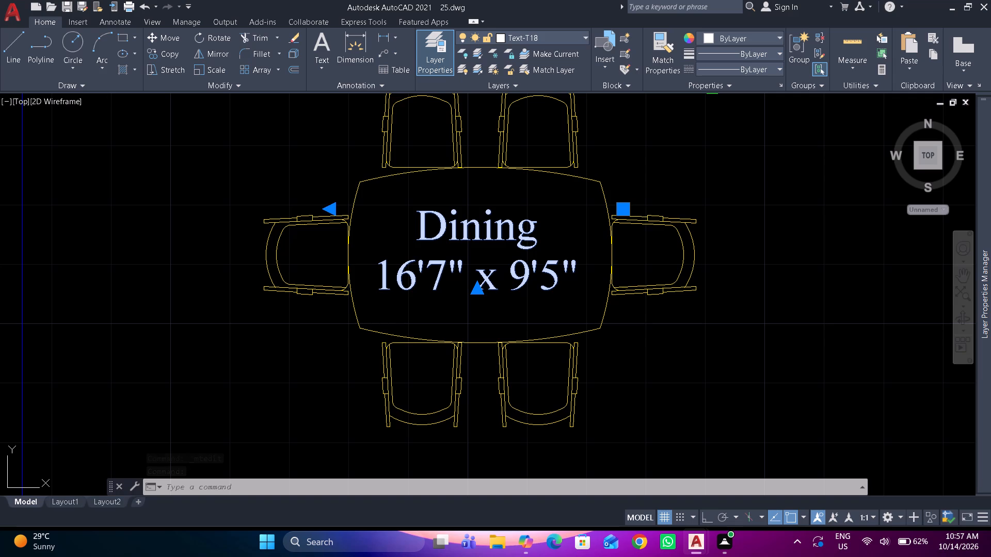
key("Escape")
Copy the Dining label into the unlabelled toilet, between the WC and the door swing.
left_click(476, 224)
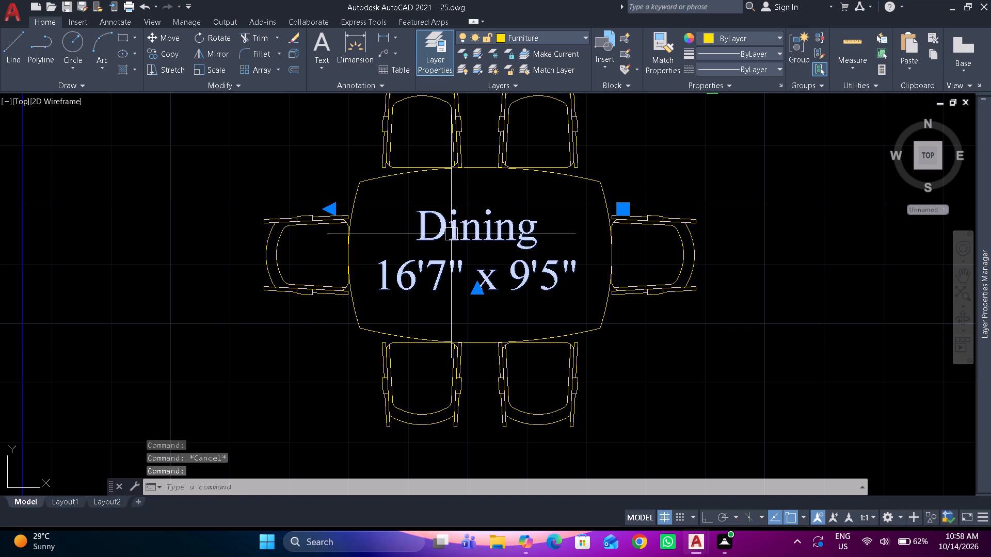
scroll(434, 240, "down", 3)
middle_click_drag(434, 248, 455, 274)
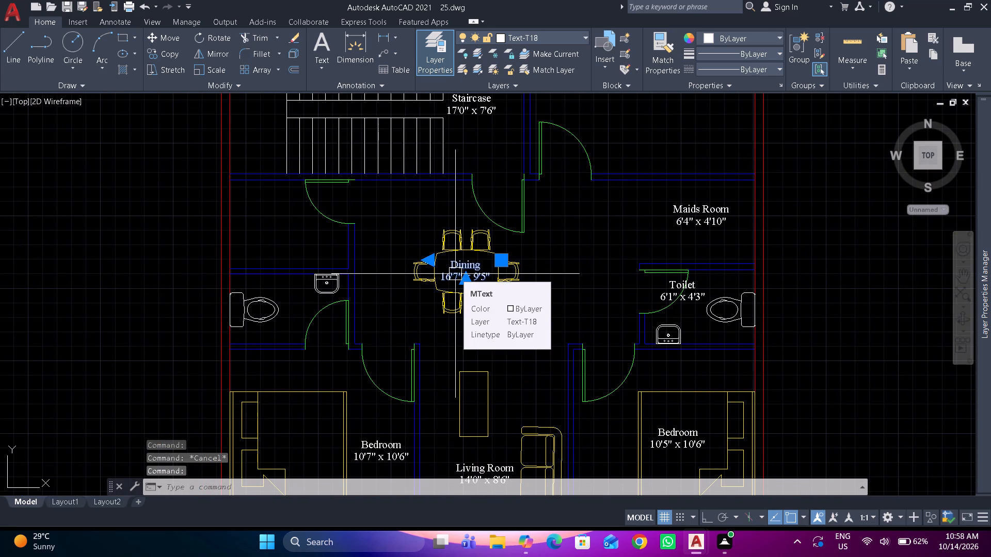
type("co")
key("space")
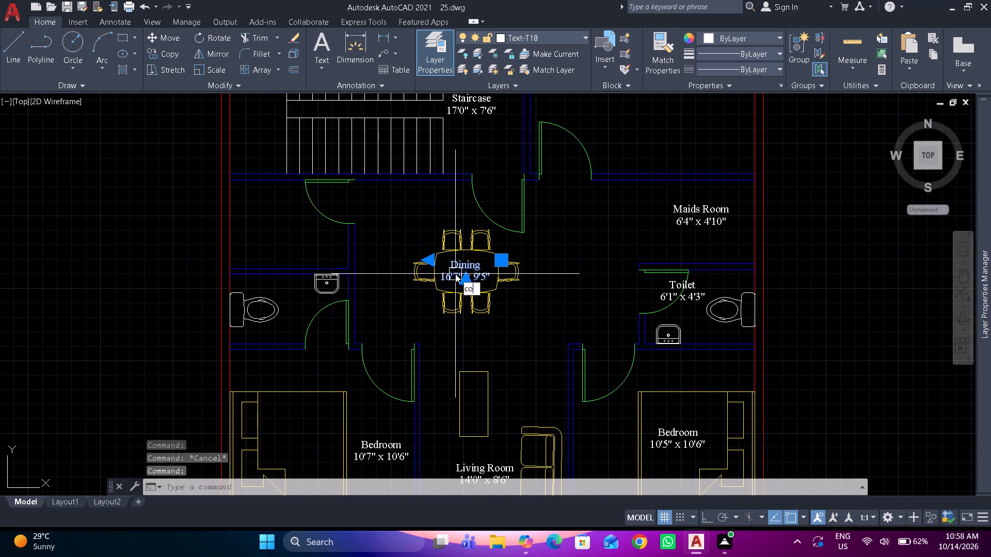
left_click(463, 270)
scroll(334, 293, "up", 2)
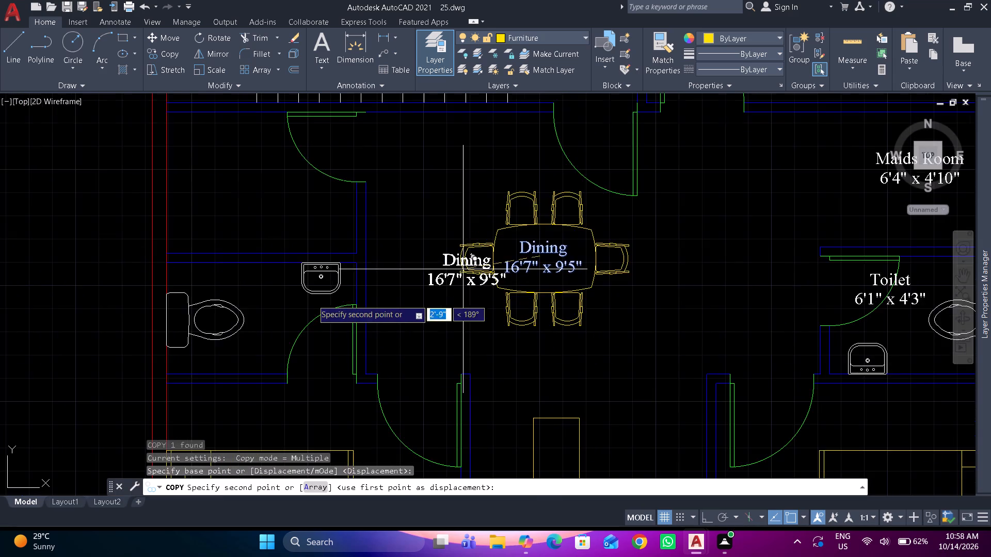
middle_click_drag(266, 353, 311, 293)
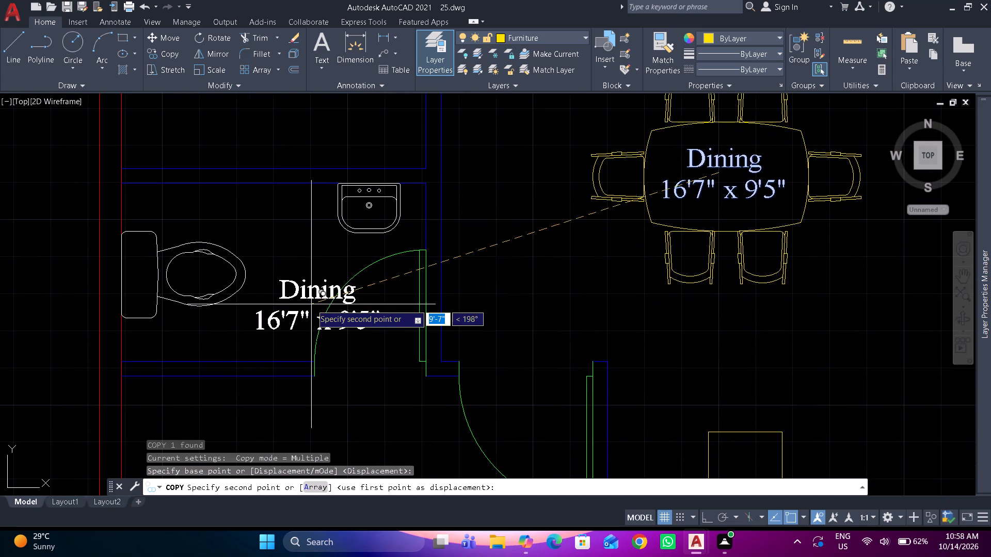
scroll(311, 304, "up", 1)
left_click(318, 294)
key("space")
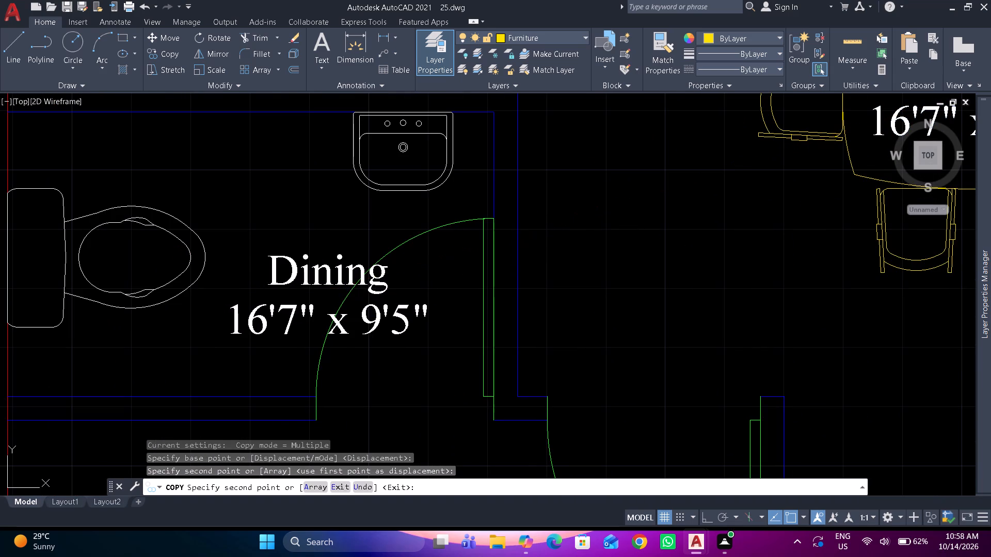
Change the copied label in the toilet to Toilet with the size 6'10" x 4'0".
double_click(317, 267)
key("ctrl+a")
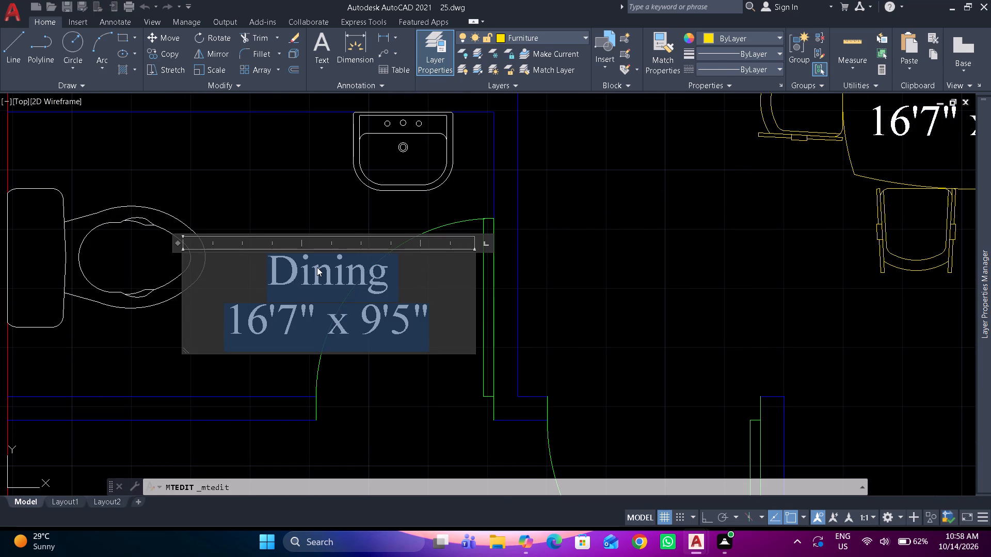
type("Toilet")
key("Return")
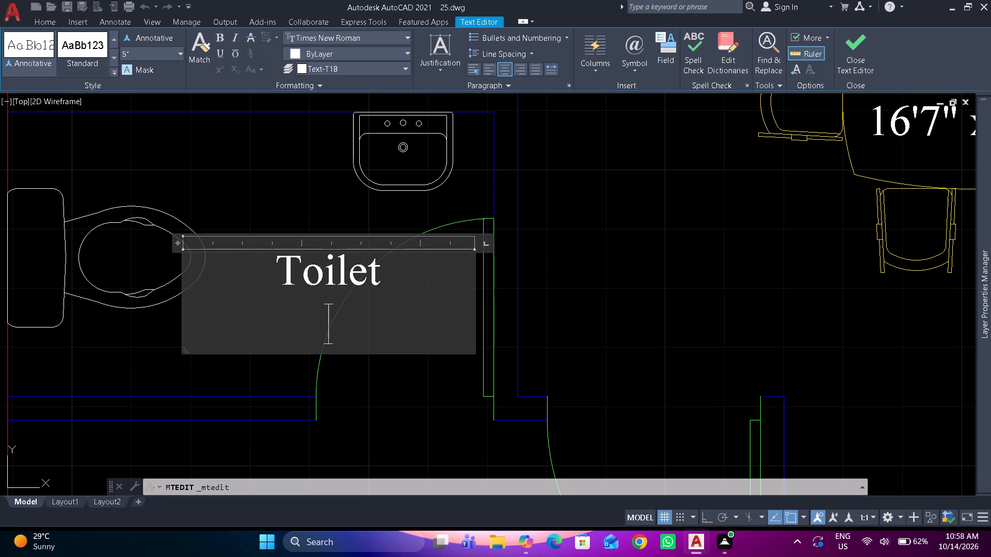
type("6'10")
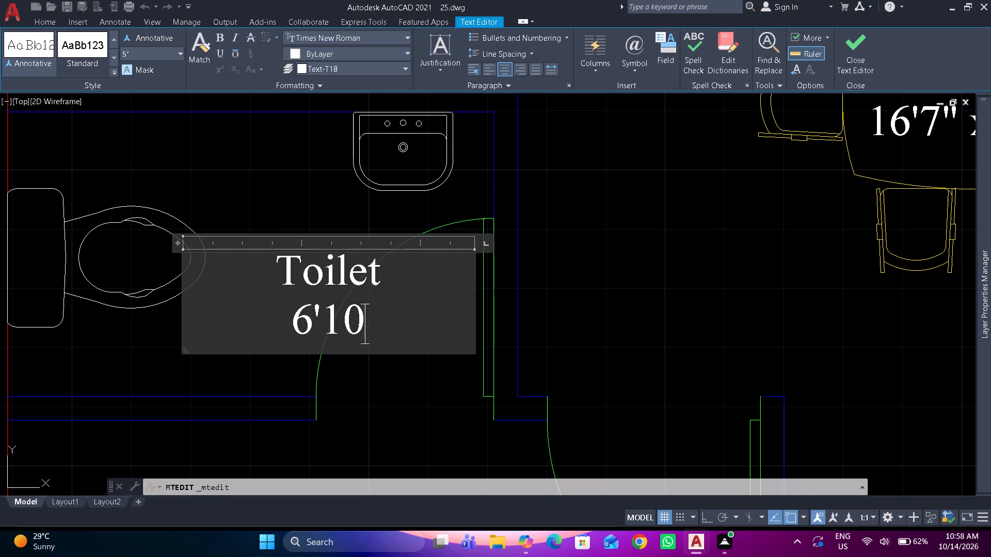
key("shift+quotedbl")
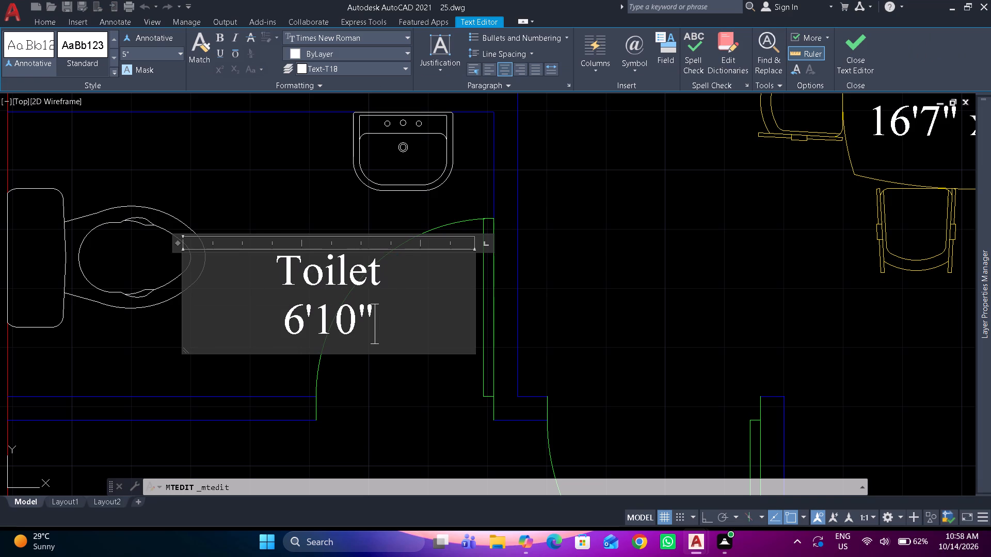
key("space")
type("x")
key("space")
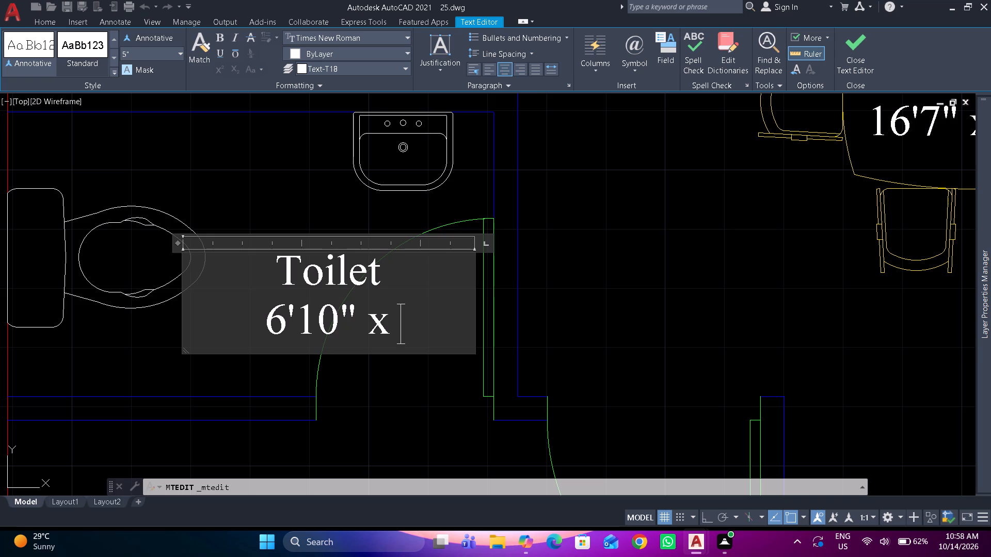
type("4';0\"")
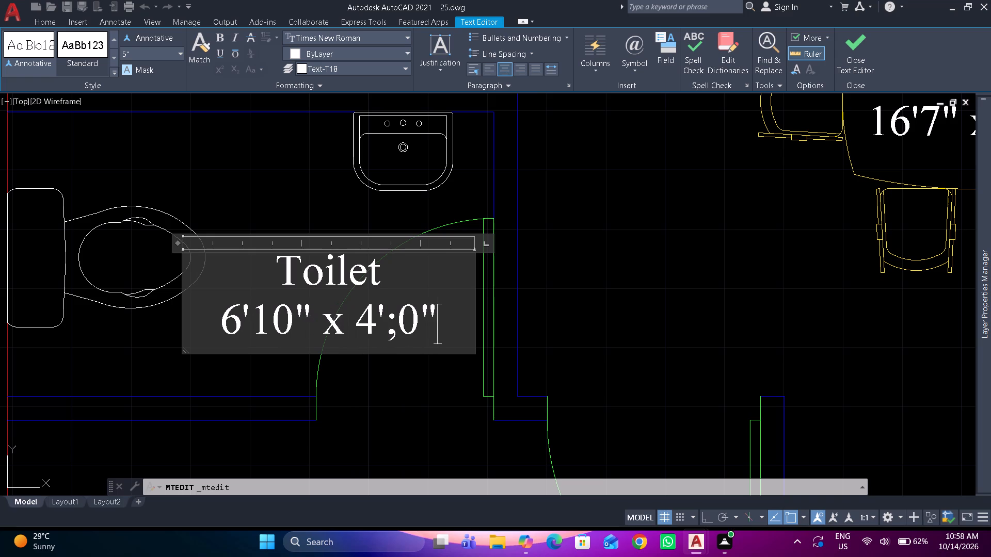
left_click(397, 336)
key("BackSpace")
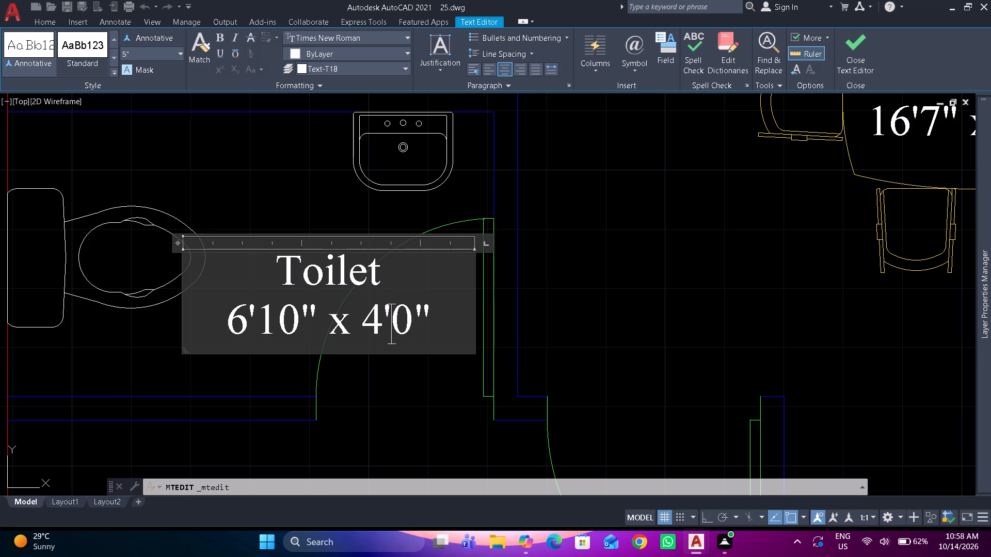
left_click(396, 373)
scroll(395, 361, "down", 1)
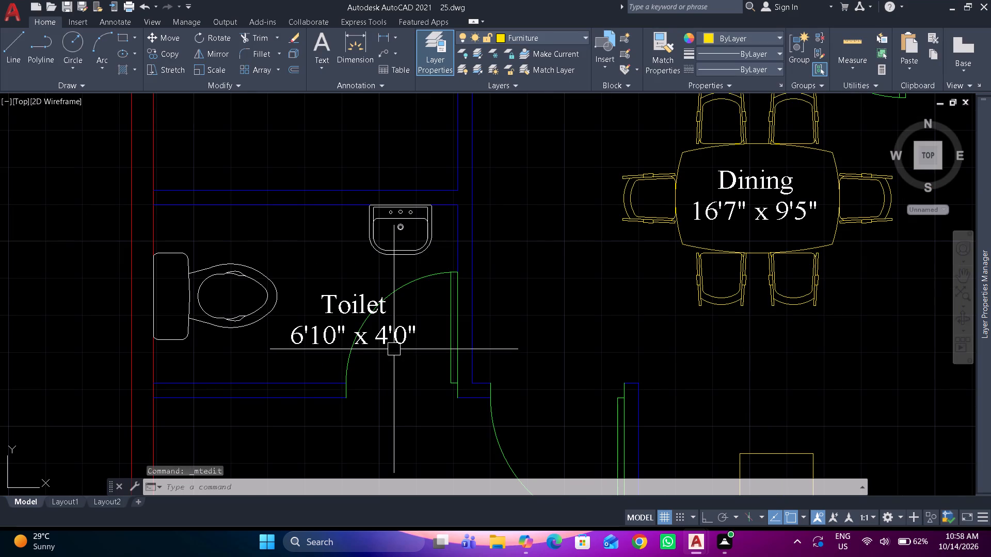
Draw a counter rectangle about 2' by 5' on the Kitchen layer, along the outer wall of the room above the 6'10" x 4'0" toilet.
scroll(394, 347, "down", 2)
middle_click_drag(394, 347, 401, 366)
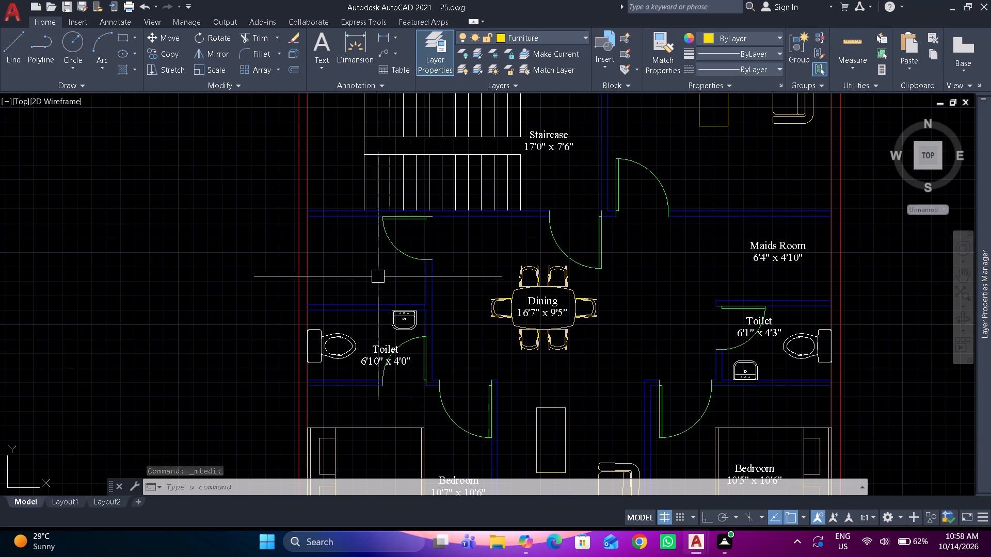
scroll(368, 265, "up", 1)
middle_click_drag(368, 265, 390, 308)
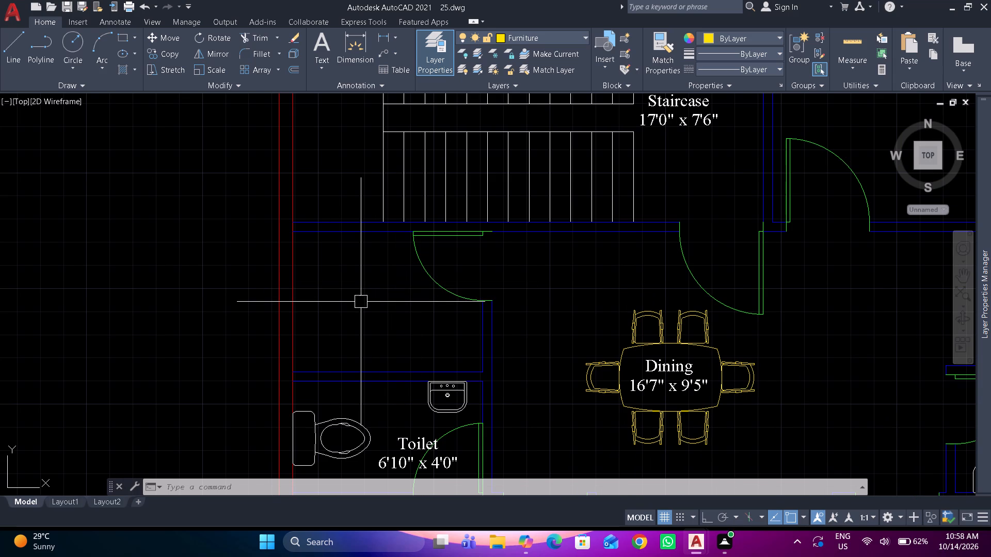
left_click(544, 40)
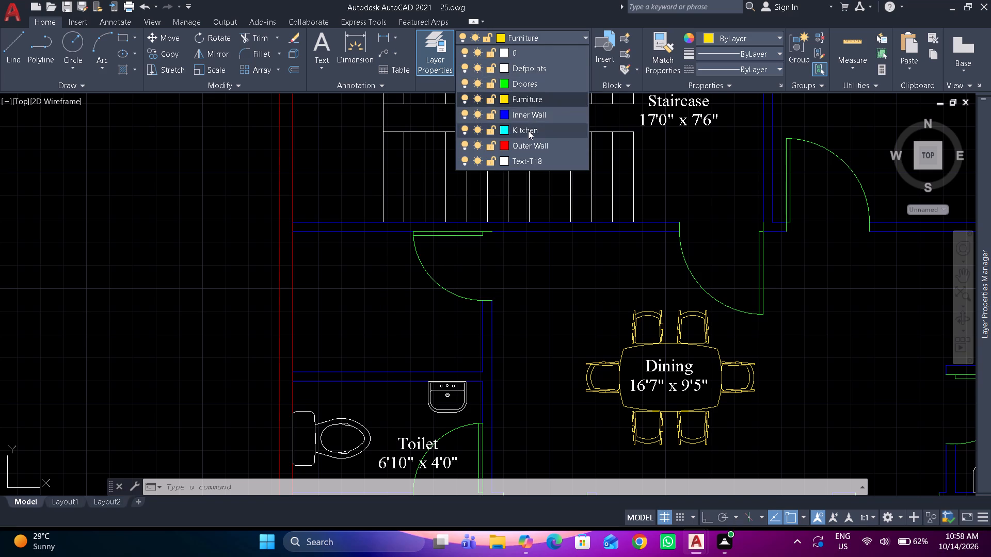
left_click(528, 130)
key("Escape")
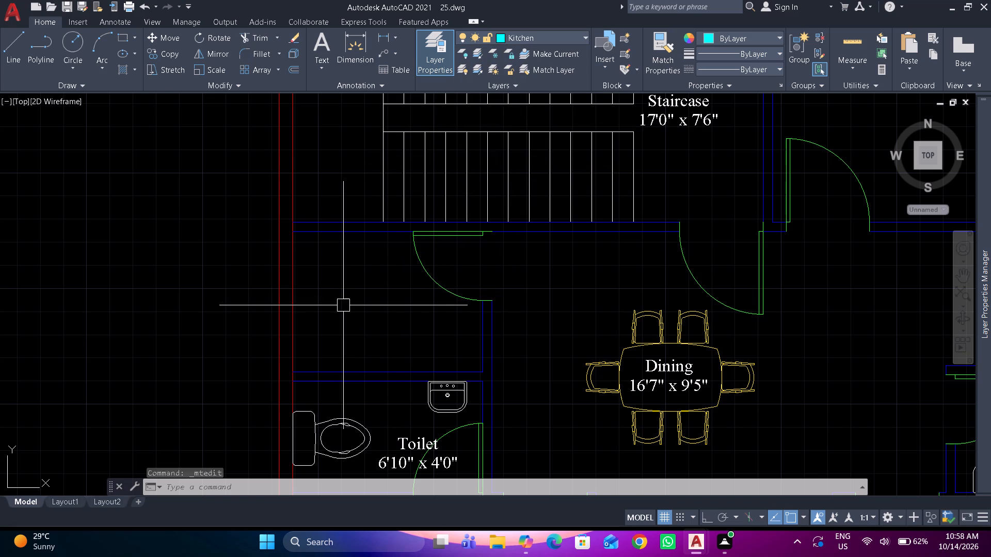
key("Escape")
key("Escape")
key("Escape")
type("rec")
key("space")
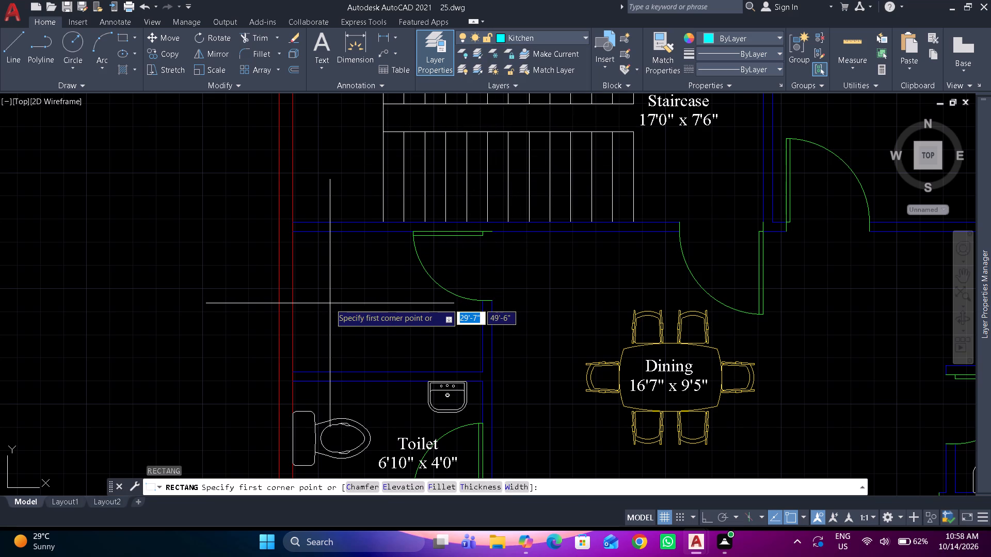
left_click(297, 239)
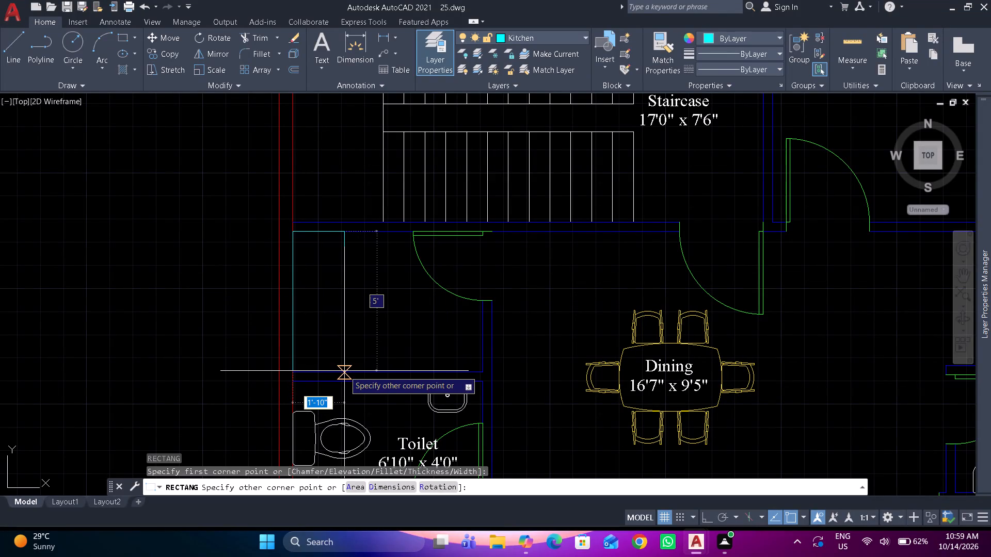
left_click(349, 371)
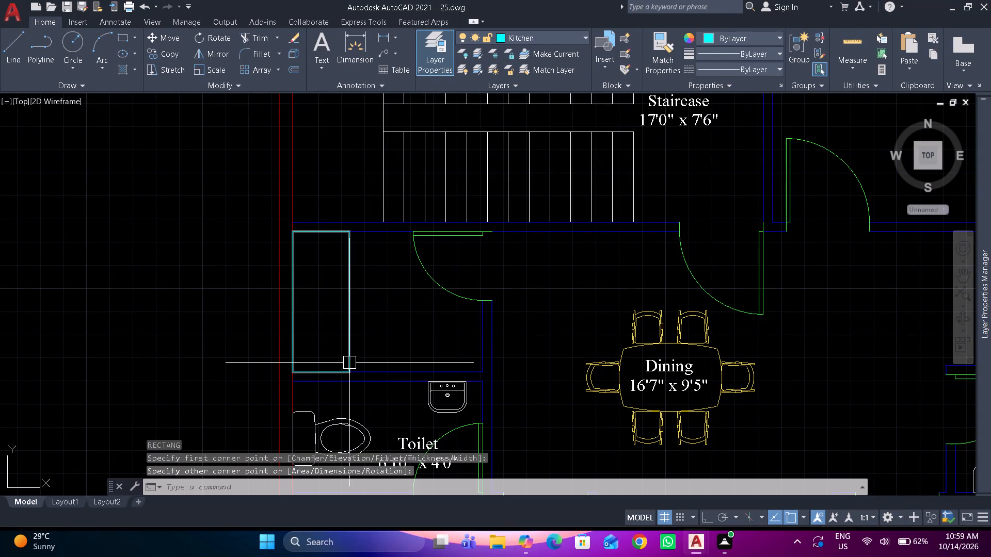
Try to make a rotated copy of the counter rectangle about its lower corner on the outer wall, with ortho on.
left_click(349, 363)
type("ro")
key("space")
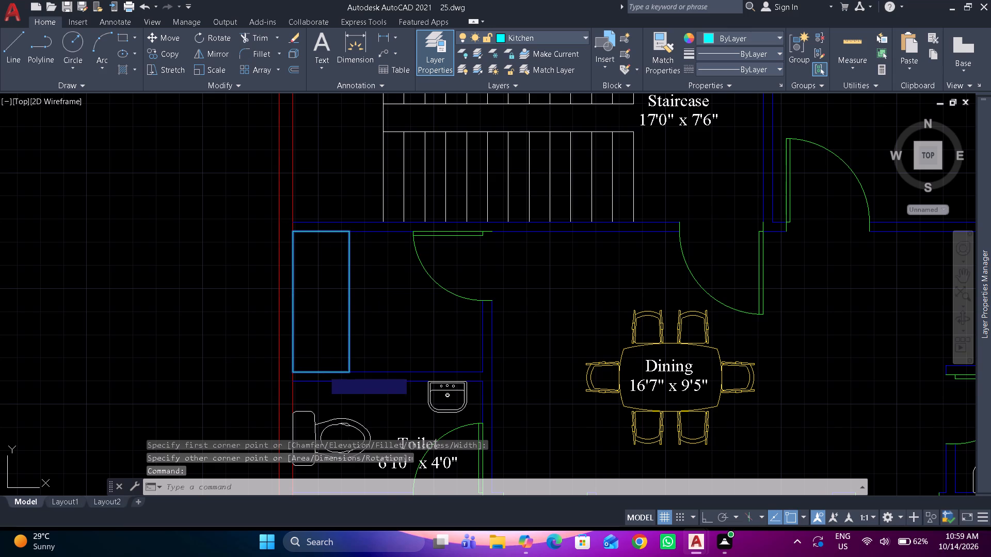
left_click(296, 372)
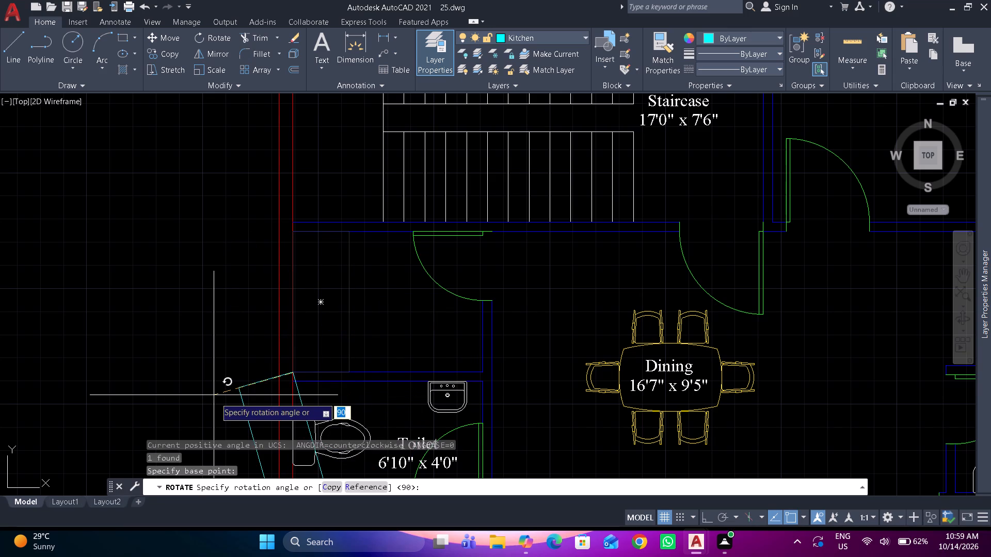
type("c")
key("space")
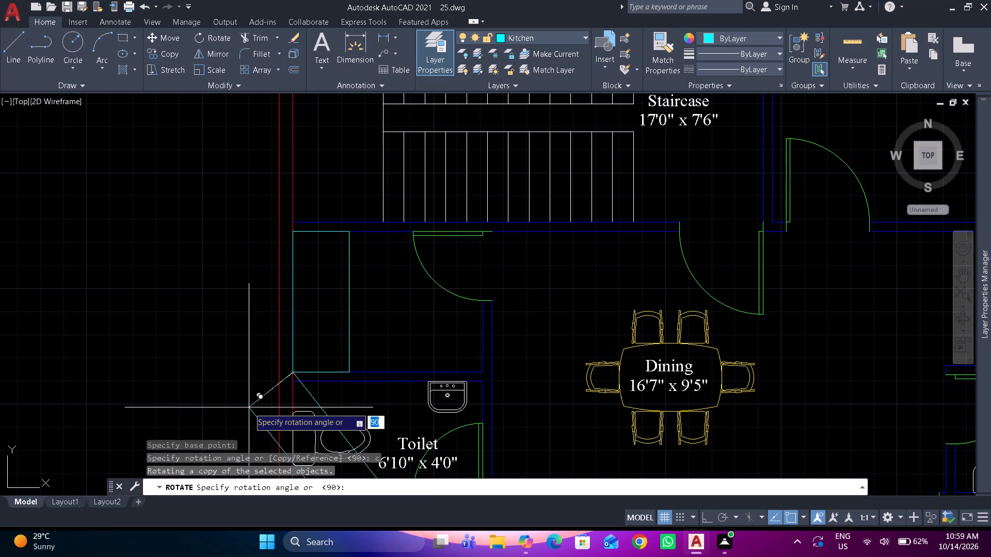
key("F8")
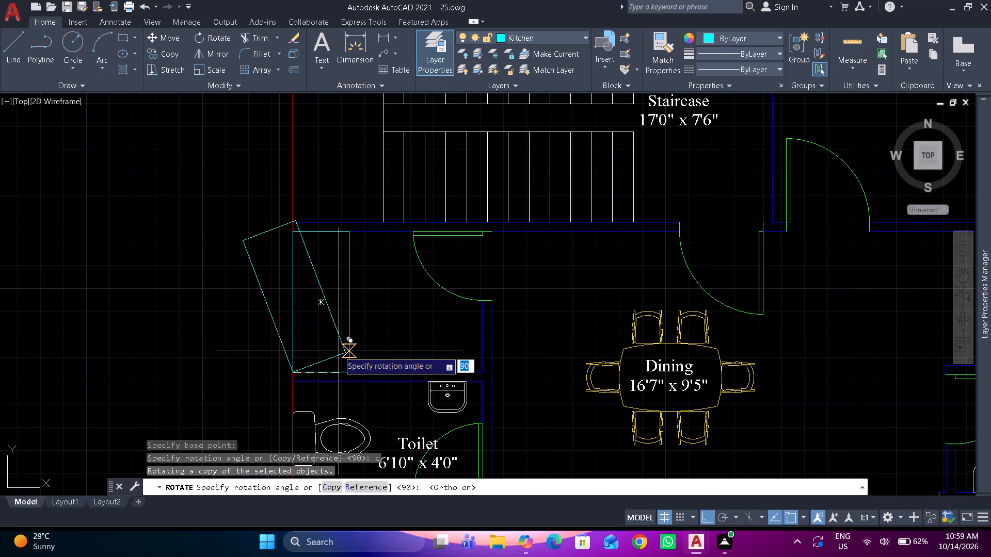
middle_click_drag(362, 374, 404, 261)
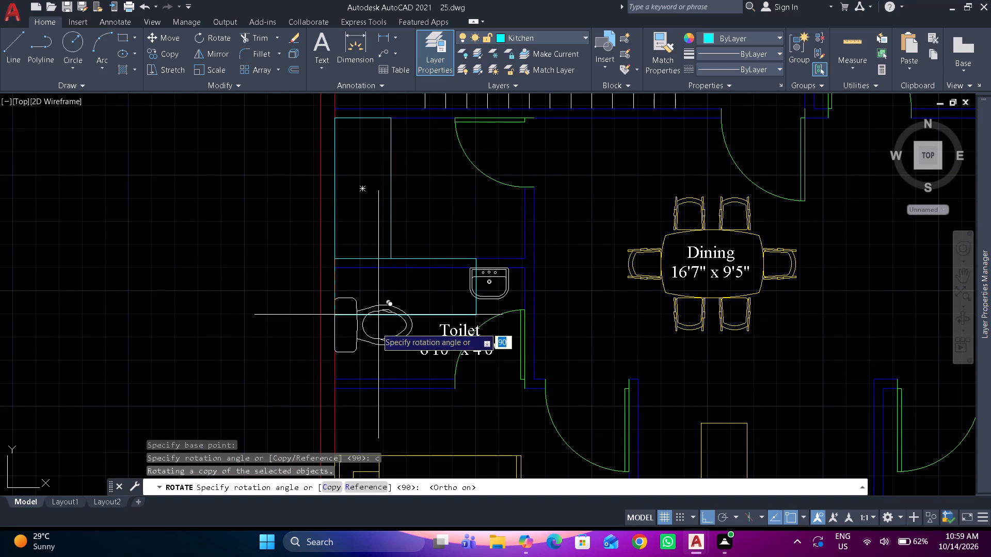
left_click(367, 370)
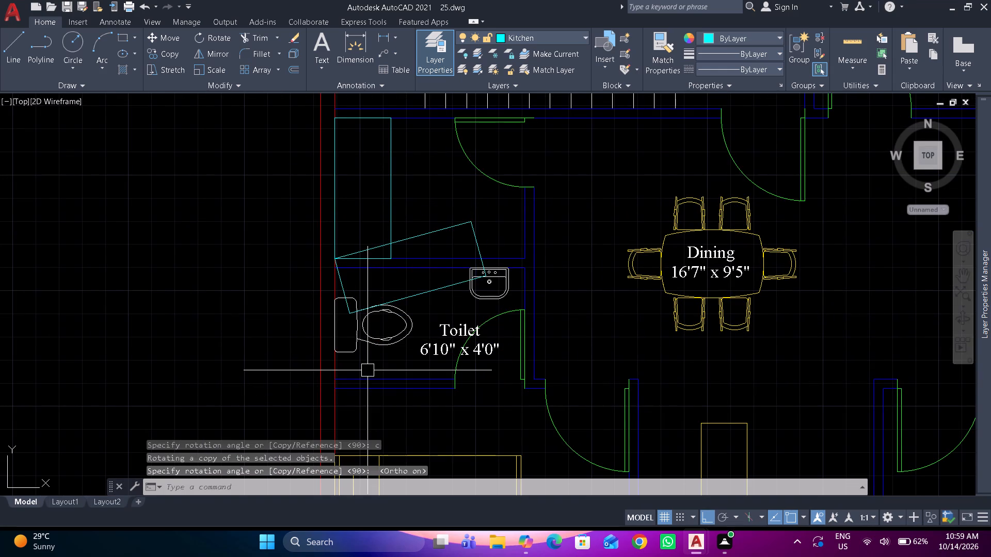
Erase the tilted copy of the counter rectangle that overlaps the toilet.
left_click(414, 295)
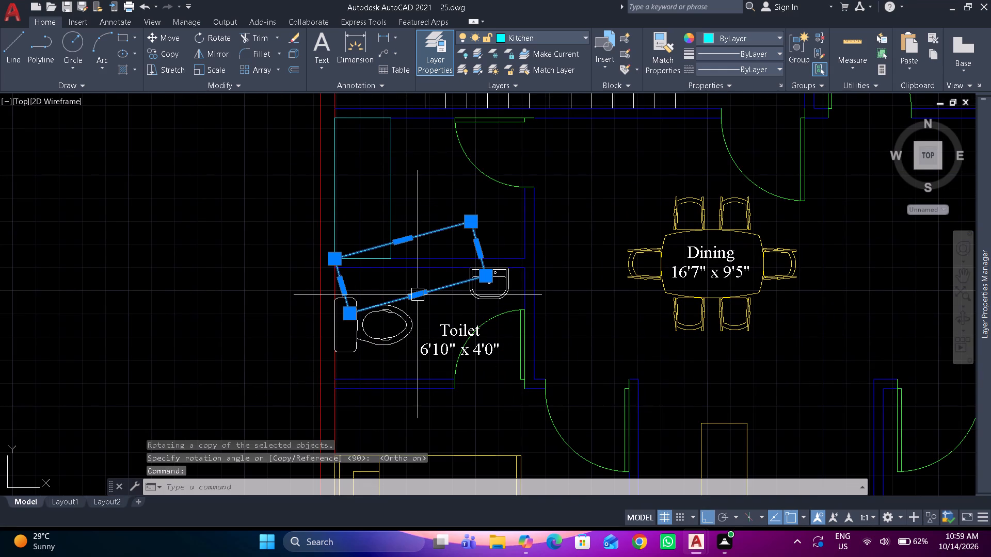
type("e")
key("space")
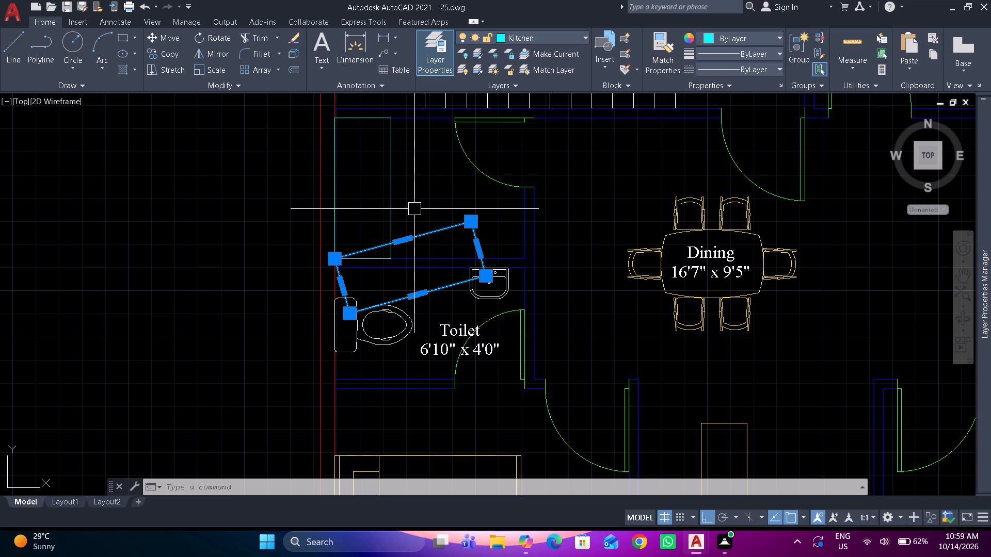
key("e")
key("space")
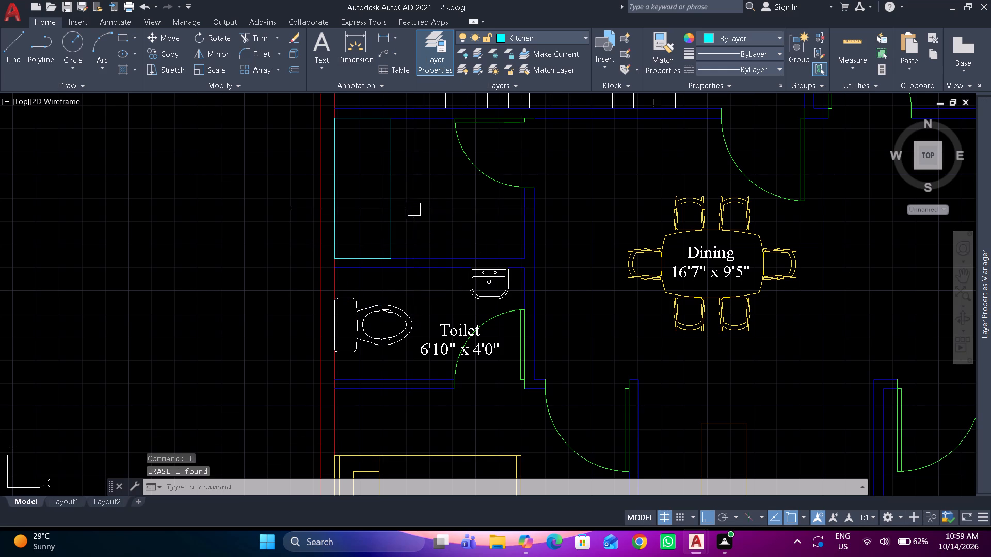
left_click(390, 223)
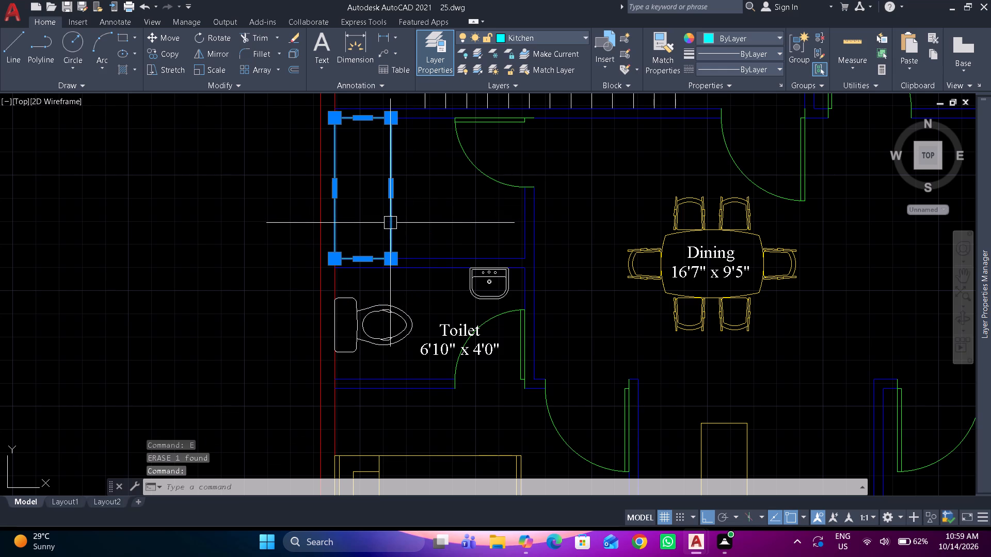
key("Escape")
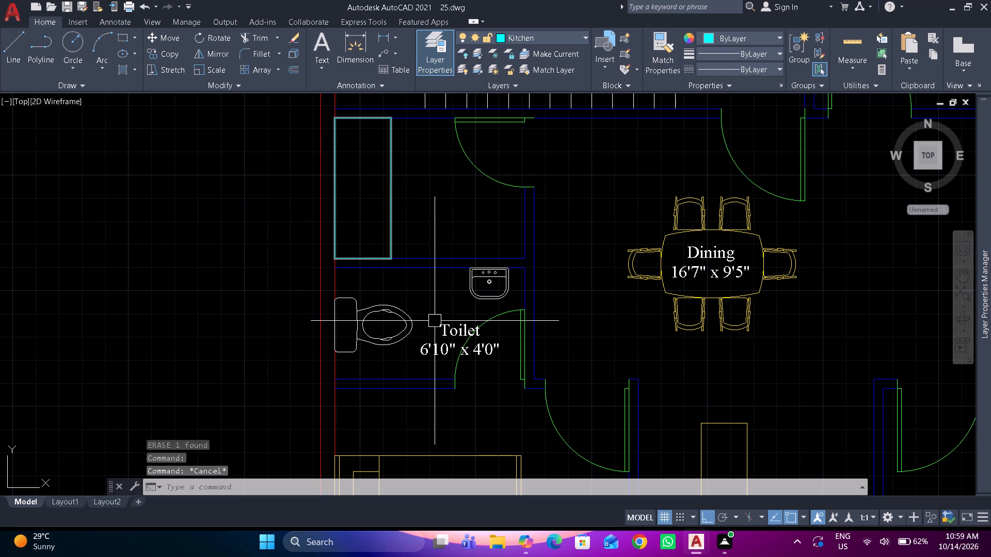
Copy the Toilet label from the 6'10" x 4'0" toilet into the room directly above it, beside the counter rectangle.
left_click(440, 333)
type("co")
key("space")
left_click_drag(444, 312, 444, 307)
scroll(430, 217, "up", 1)
middle_click_drag(413, 185, 429, 290)
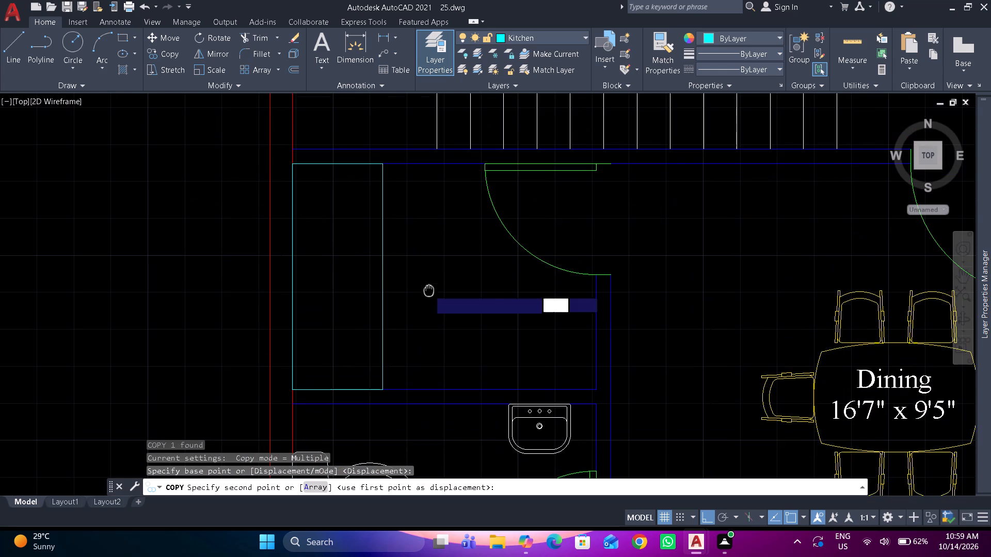
left_click(430, 282)
key("space")
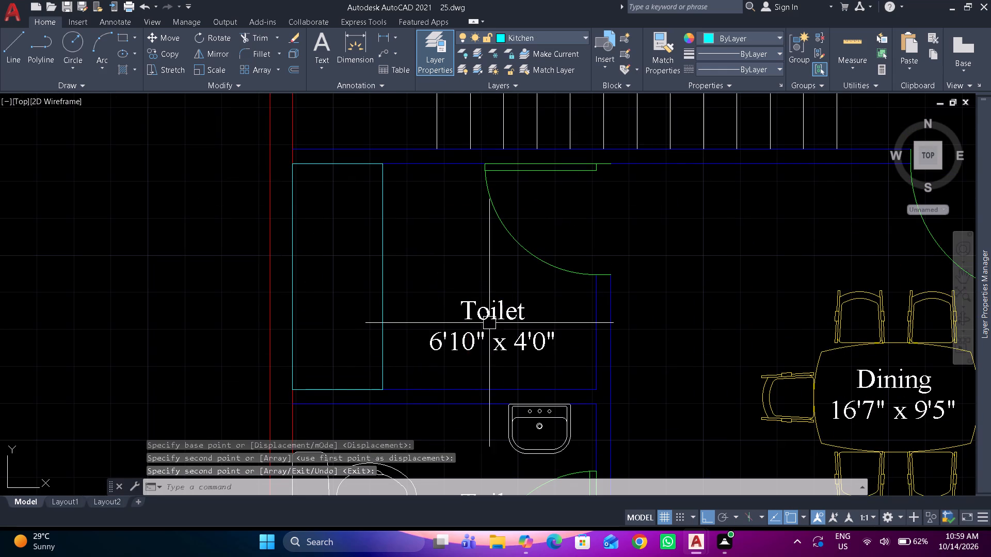
Change the copied label in the counter room to Kitchen with the size 6'10" x 5'1".
double_click(494, 316)
key("ctrl+a")
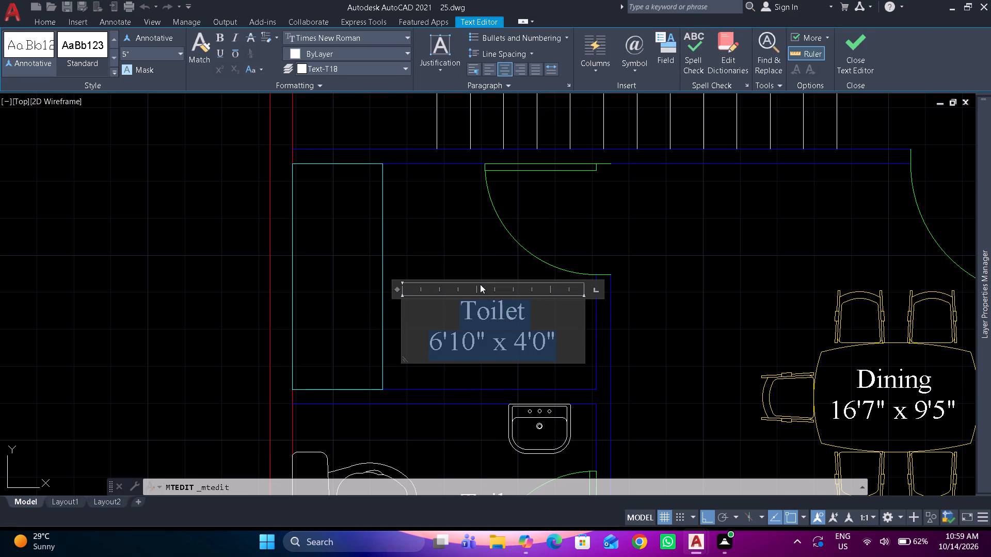
type("Kitchen")
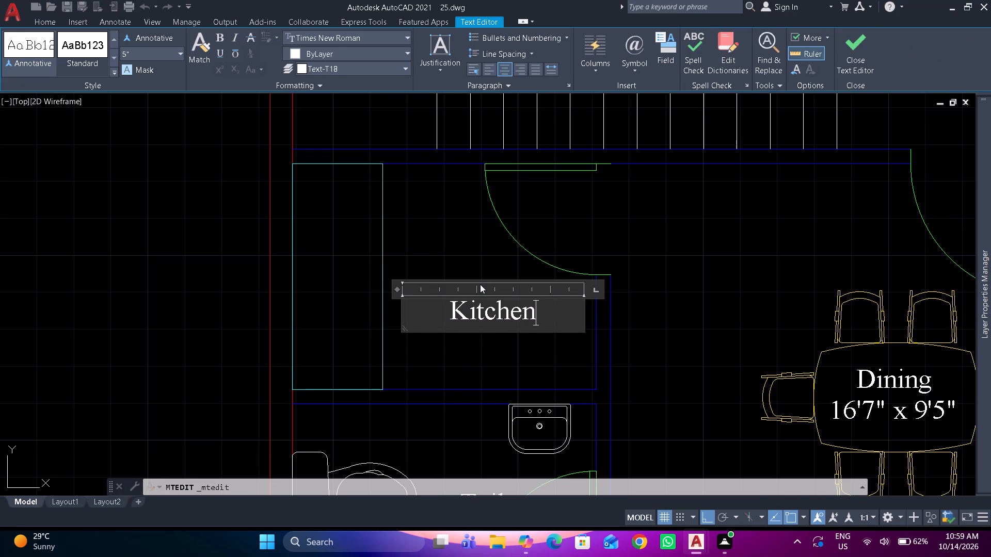
key("Return")
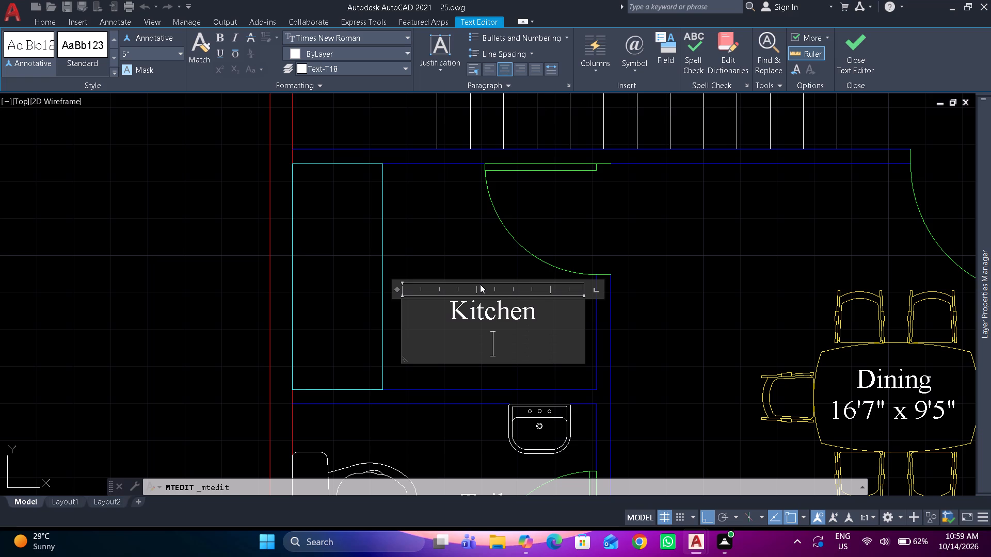
type("6'10\" x")
key("space")
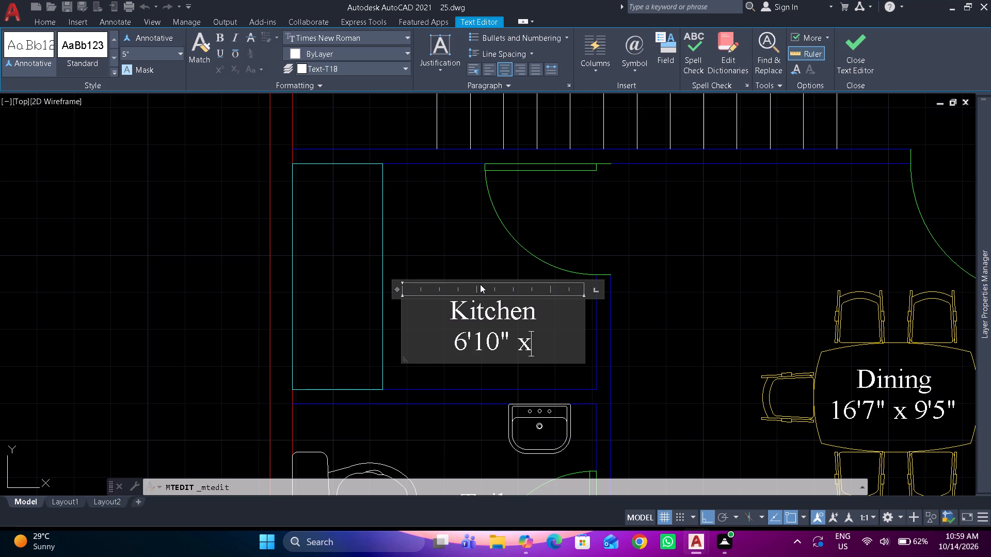
type("5'1\"")
left_click(461, 225)
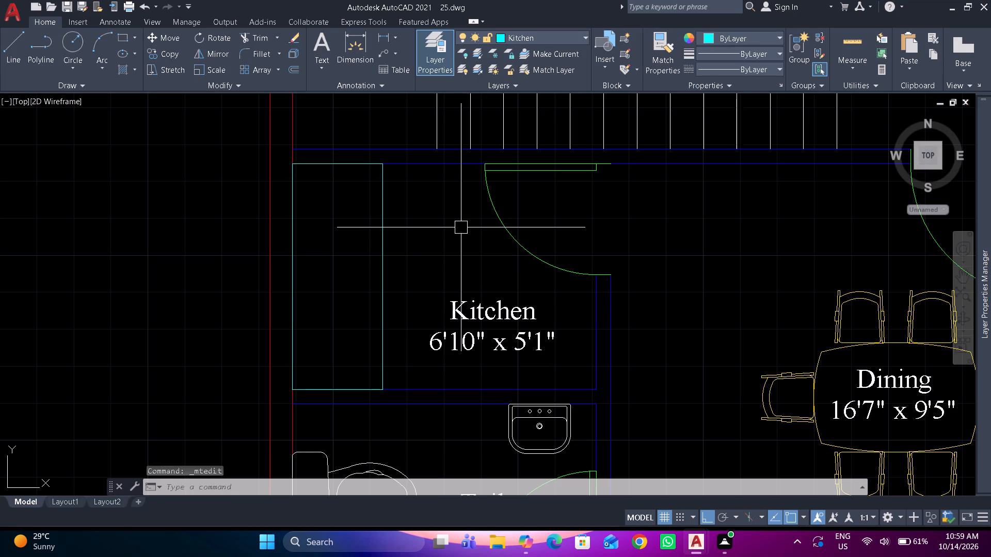
Start a plot of the drawing and set the plot area to a window just outside the outer walls of the whole plan.
scroll(462, 233, "down", 3)
middle_click_drag(472, 282, 481, 331)
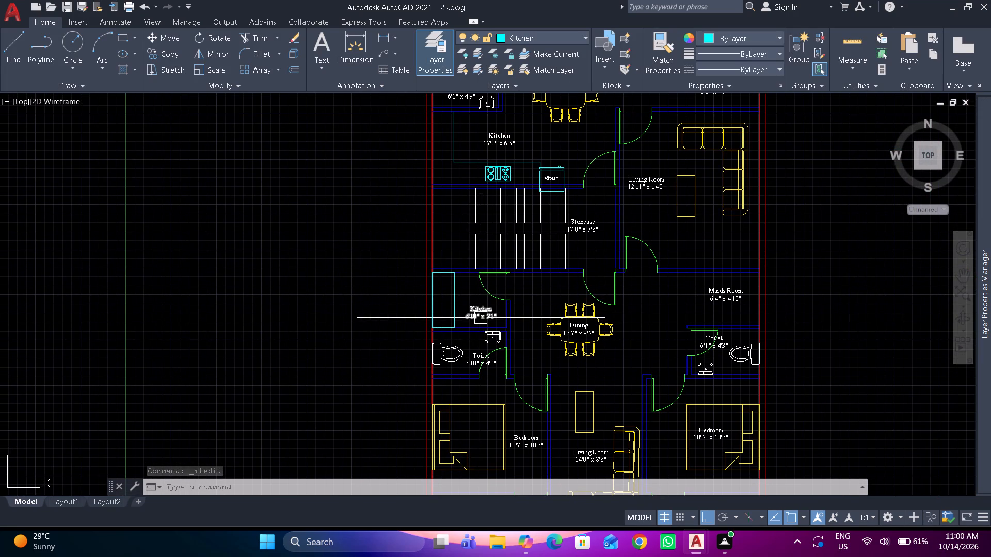
middle_click(481, 318)
middle_click(481, 318)
scroll(630, 245, "down", 1)
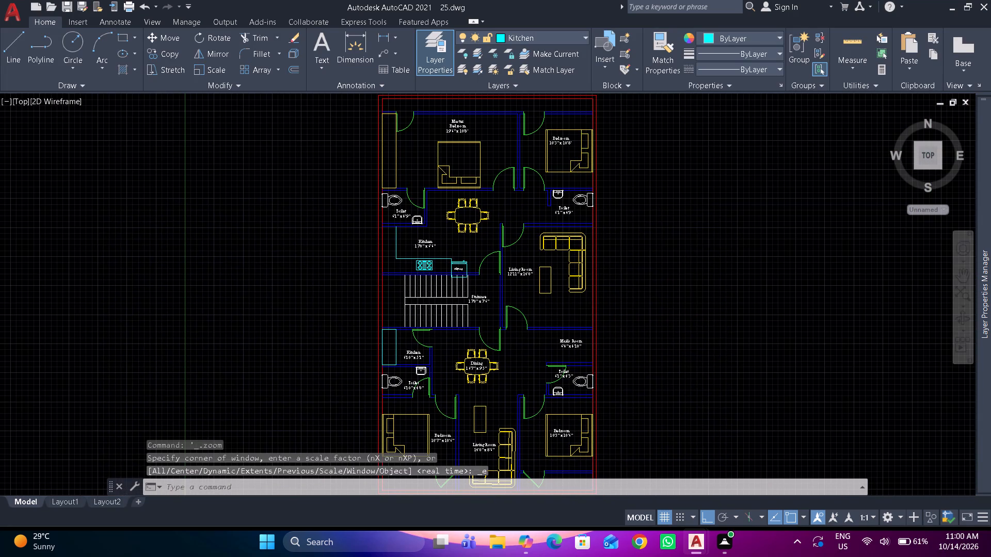
key("ctrl+p")
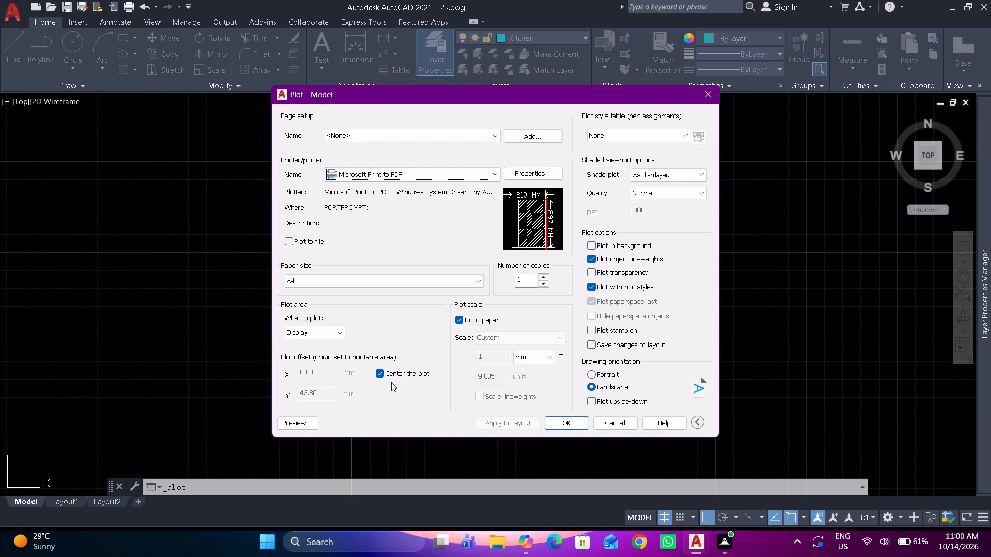
left_click(339, 331)
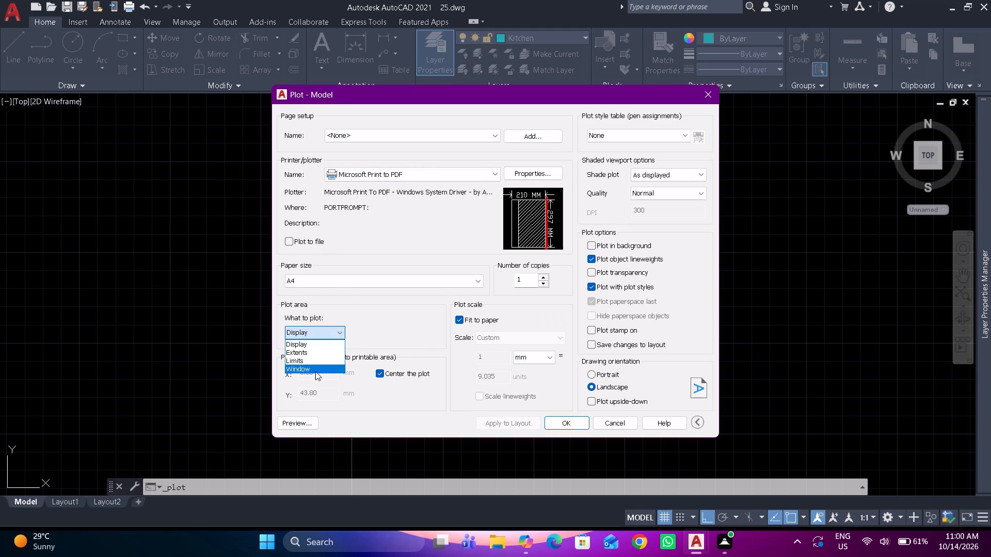
left_click(315, 371)
scroll(472, 406, "up", 3)
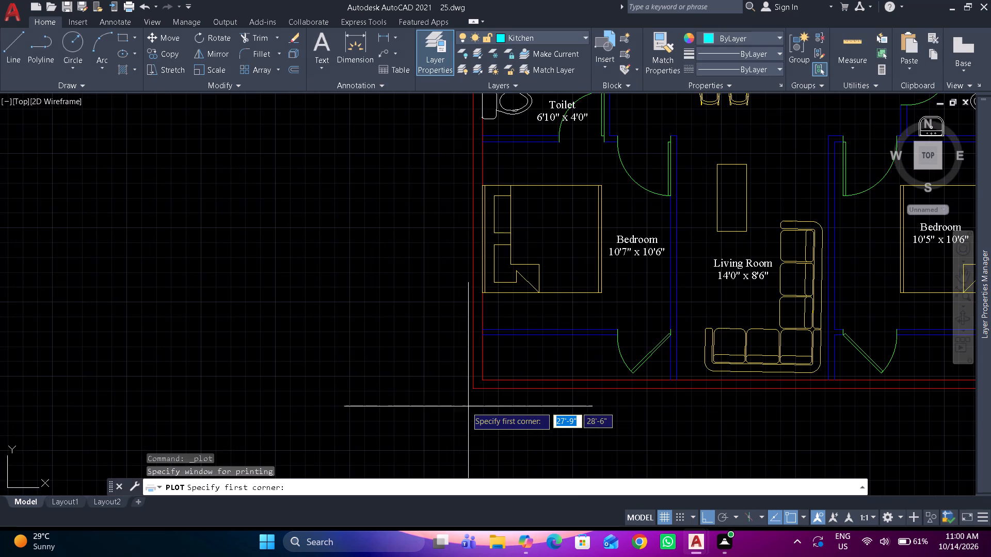
scroll(465, 405, "up", 1)
left_click(461, 400)
scroll(463, 396, "down", 4)
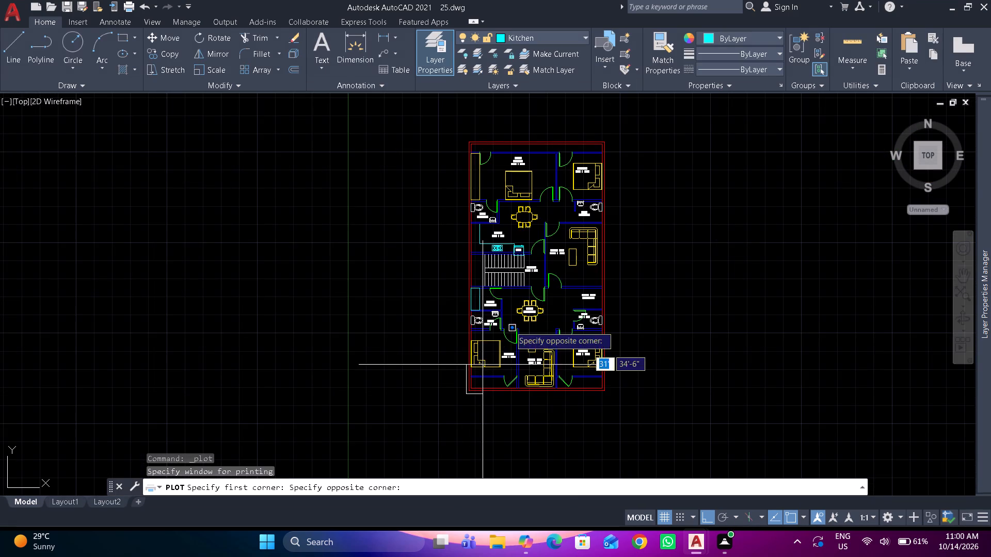
scroll(619, 143, "up", 3)
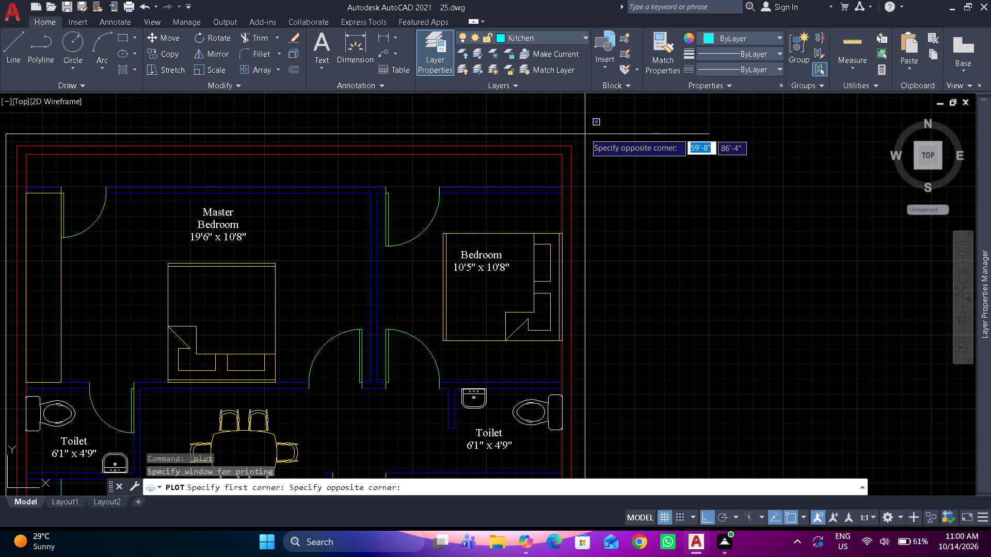
left_click(585, 133)
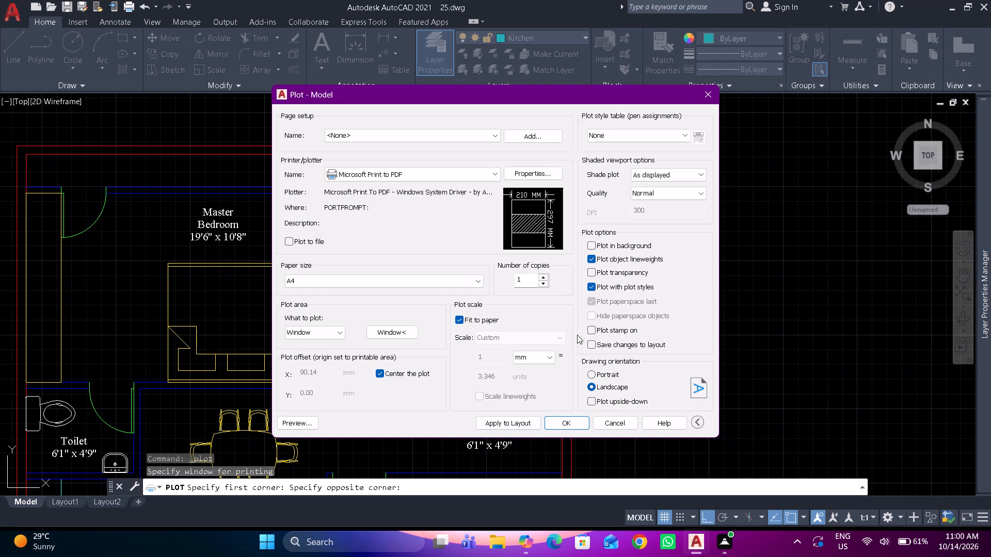
Set the plot orientation to portrait and plot the floor plan to a PDF file named 25.
left_click(606, 372)
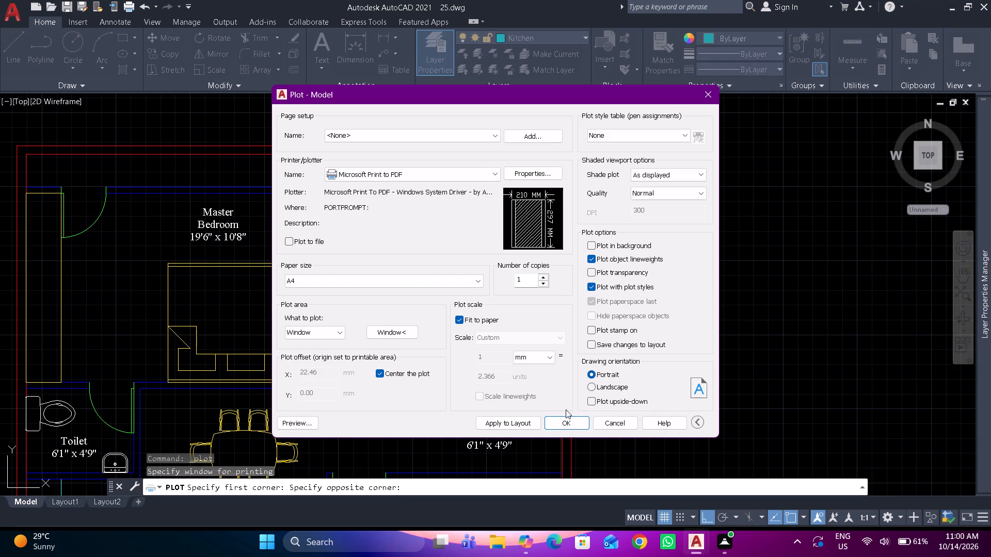
left_click(553, 424)
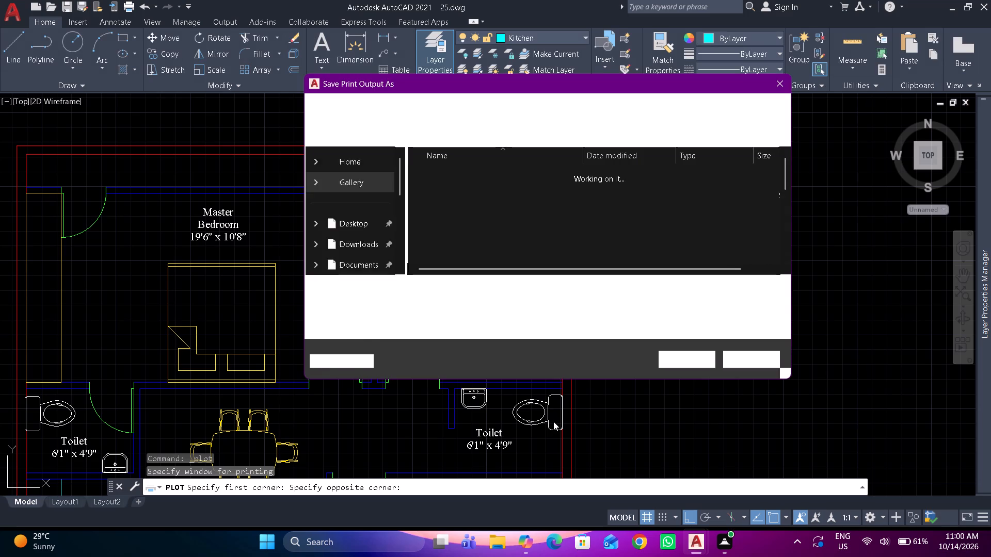
type("25")
key("Return")
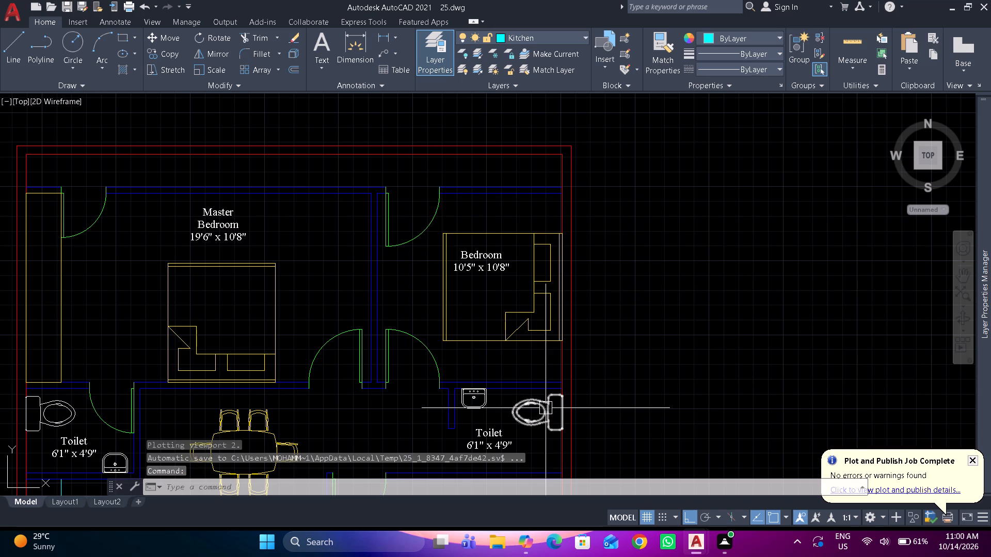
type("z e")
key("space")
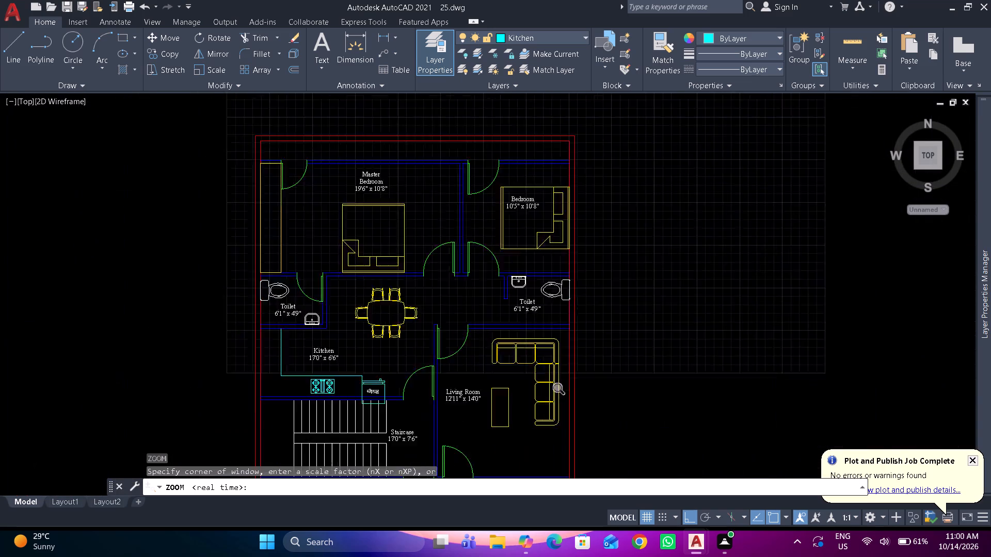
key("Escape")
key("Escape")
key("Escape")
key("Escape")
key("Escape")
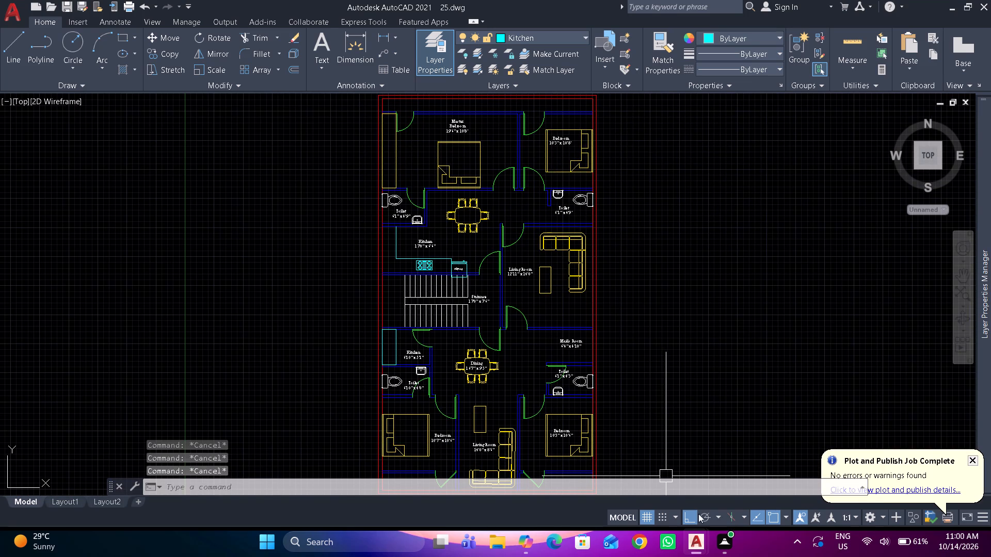